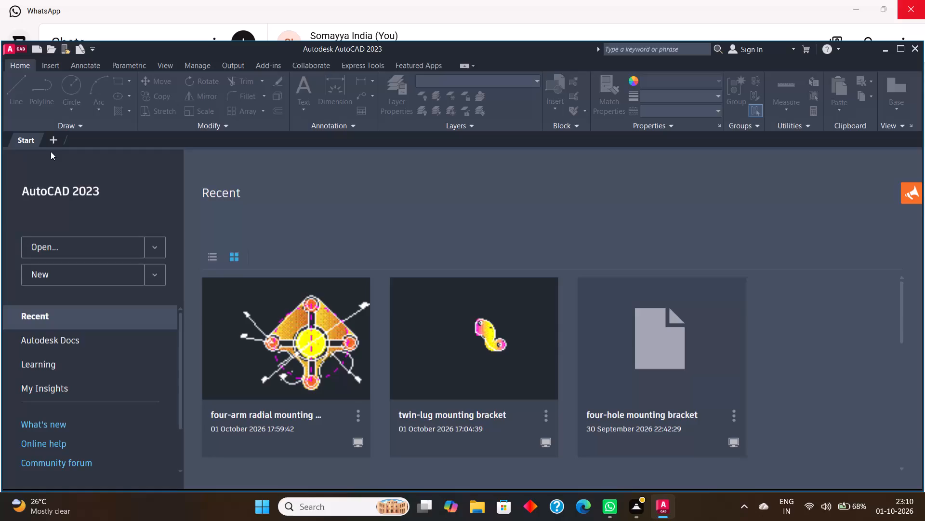
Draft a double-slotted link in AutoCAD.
Create a new blank drawing from the start page.
{"action": "left_click", "coordinate": [90, 244]}
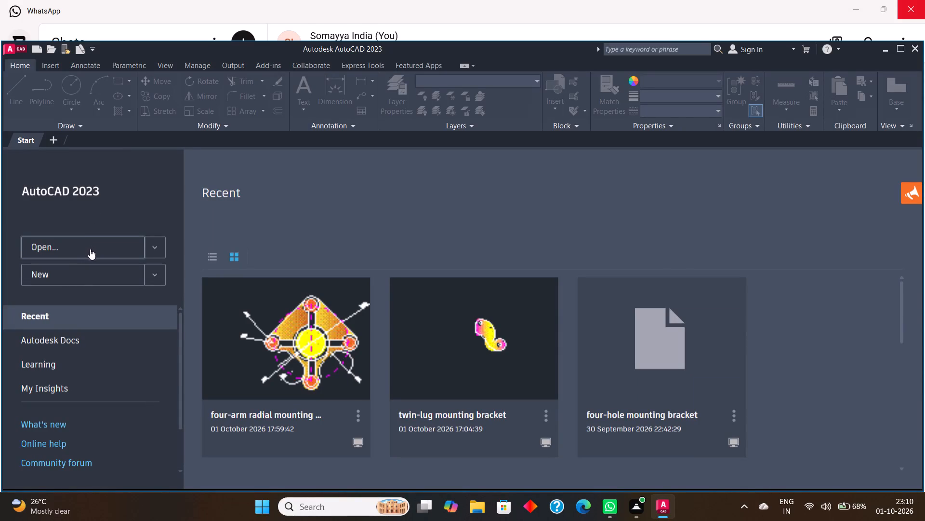
{"action": "left_click", "coordinate": [658, 128]}
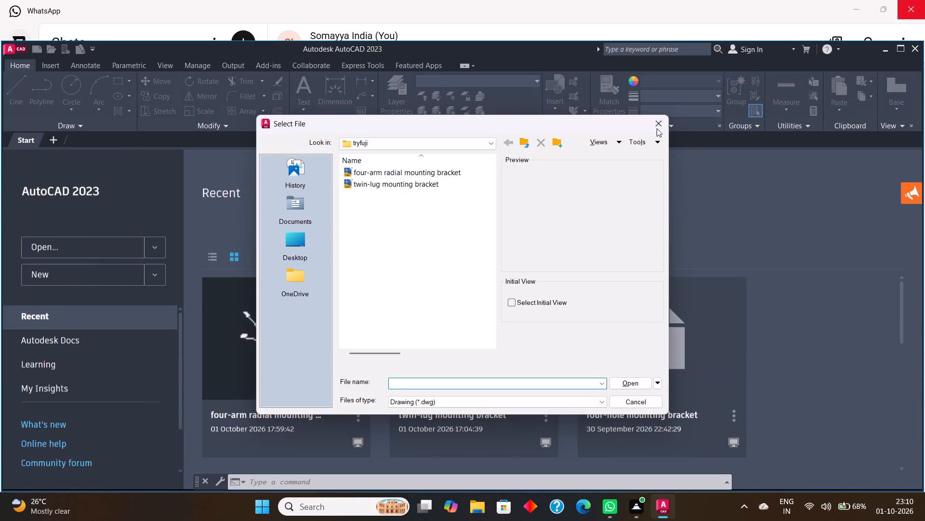
{"action": "left_click", "coordinate": [122, 273]}
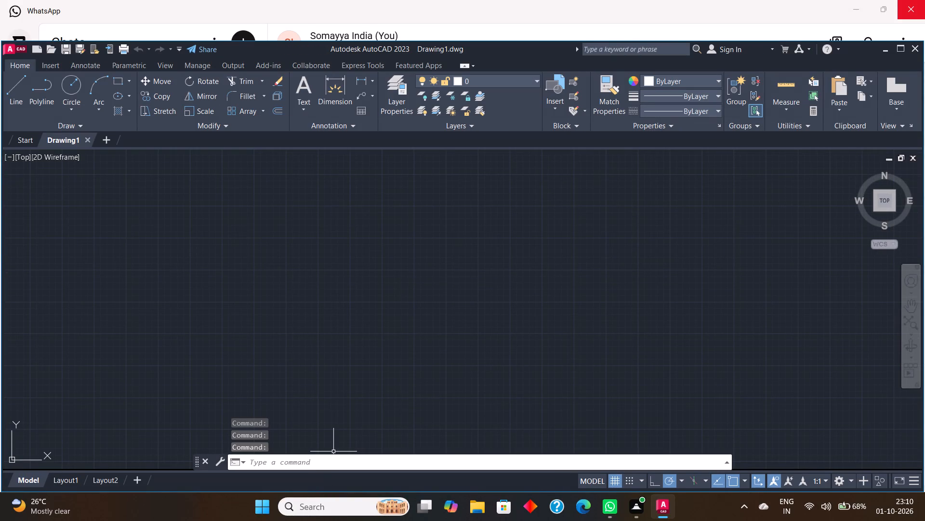
Turn on command log file recording with the LOGFILEON command.
{"action": "left_click", "coordinate": [318, 460]}
{"action": "type", "text": "log"}
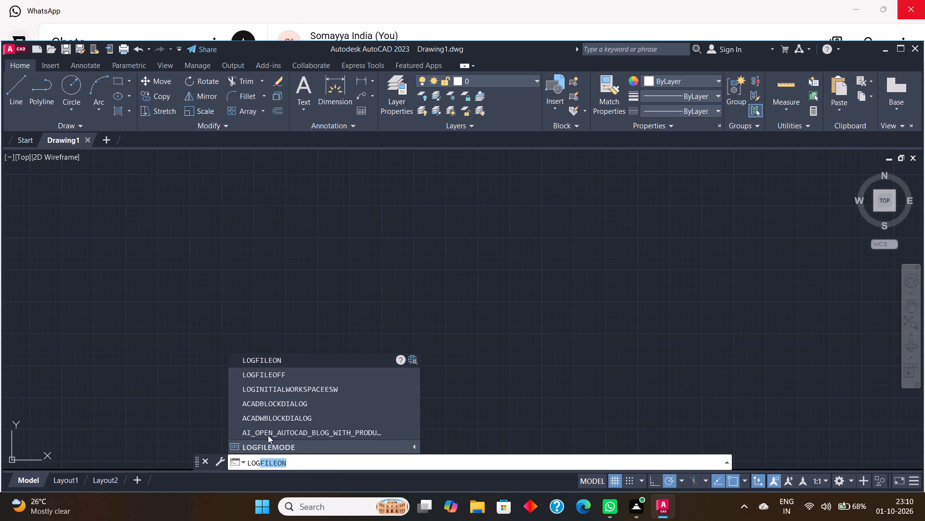
{"action": "left_click", "coordinate": [306, 357]}
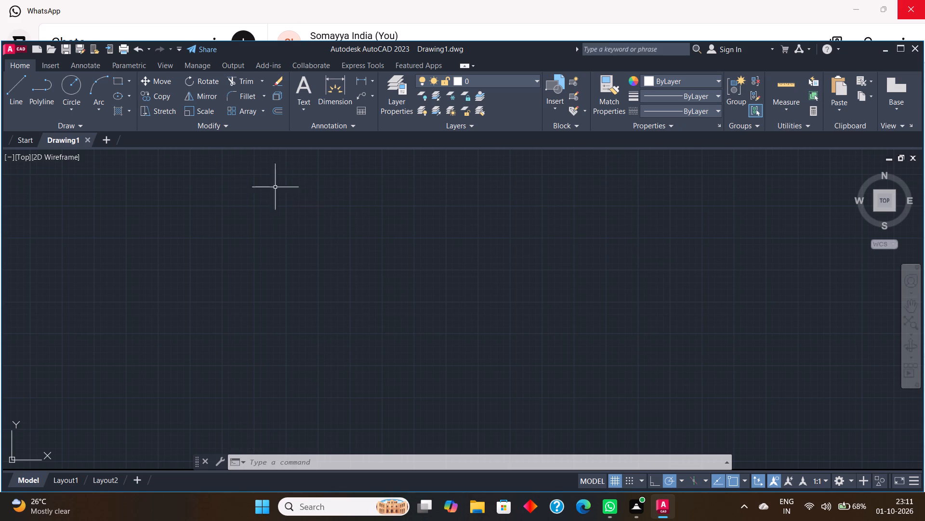
Maximize the application window to fill the whole screen.
{"action": "left_click", "coordinate": [896, 47]}
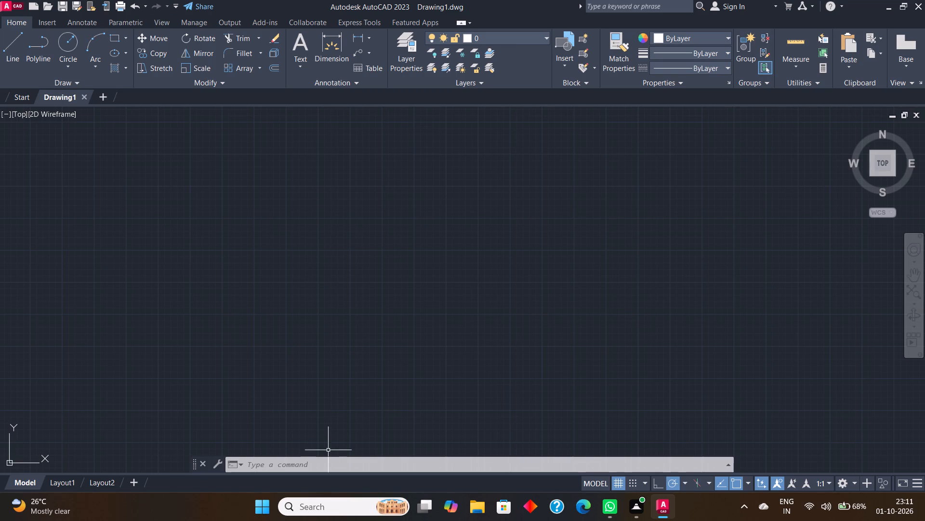
Review the command history to check the LOGFILEON entry.
{"action": "left_click", "coordinate": [327, 464]}
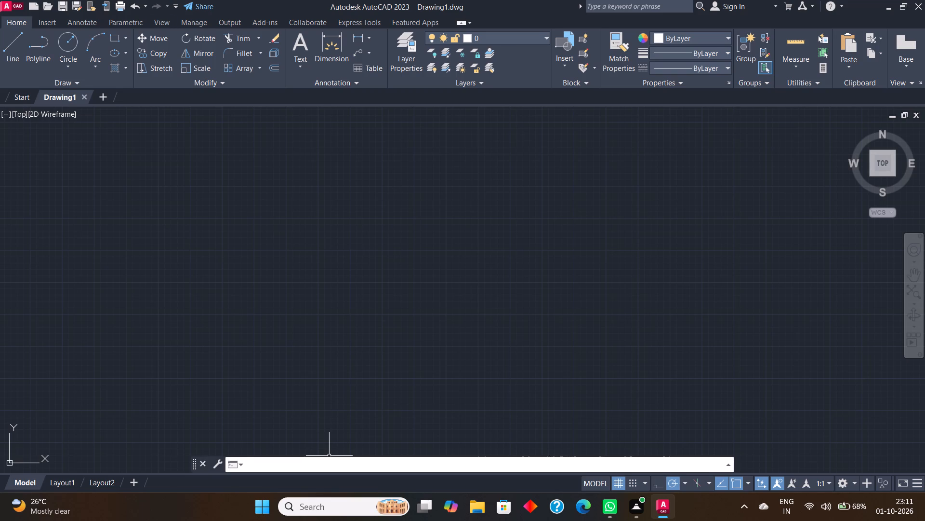
{"action": "left_click", "coordinate": [726, 468]}
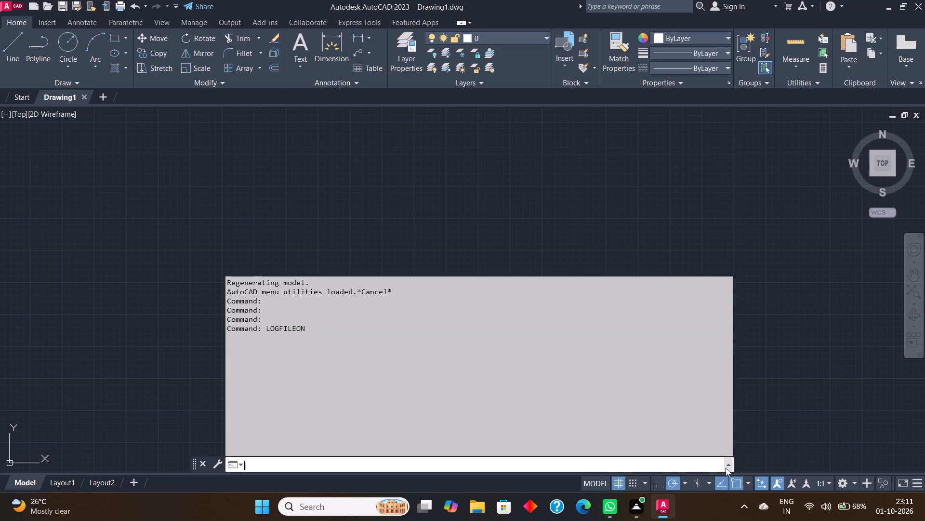
{"action": "left_click", "coordinate": [726, 468]}
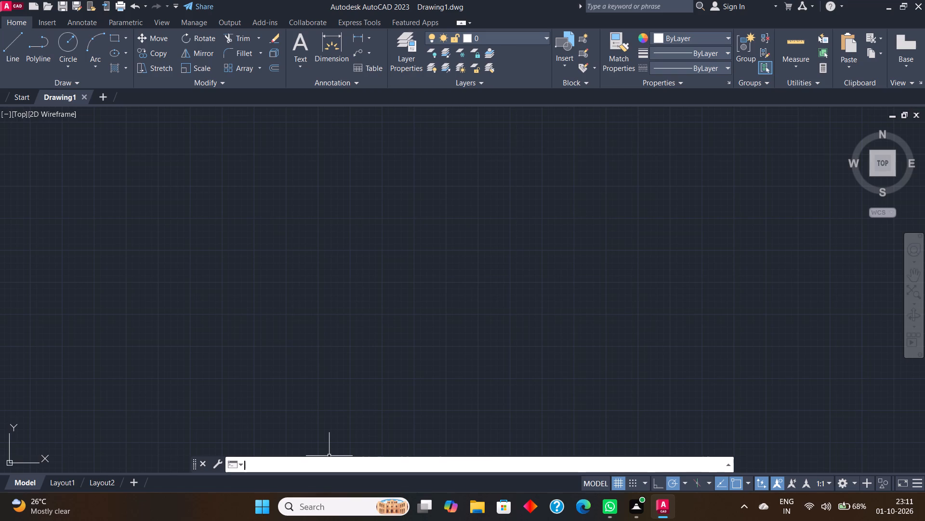
{"action": "left_click", "coordinate": [279, 467]}
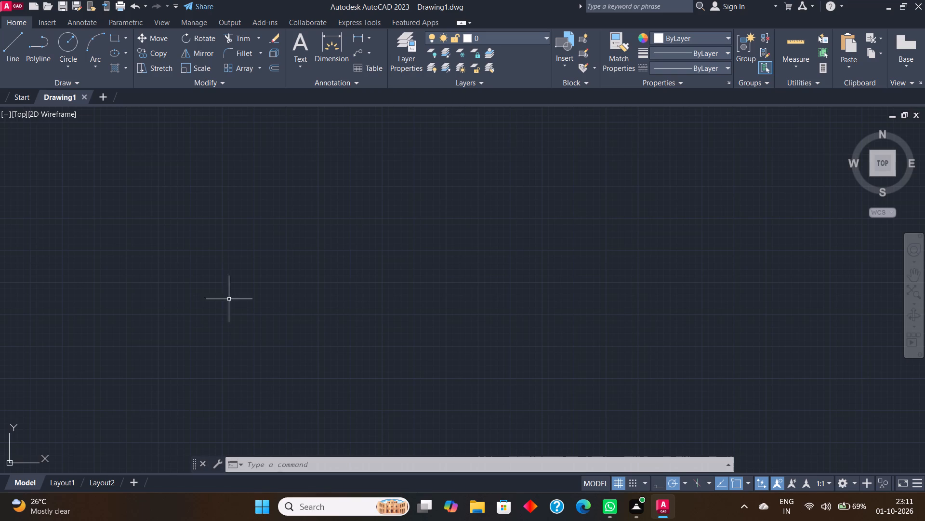
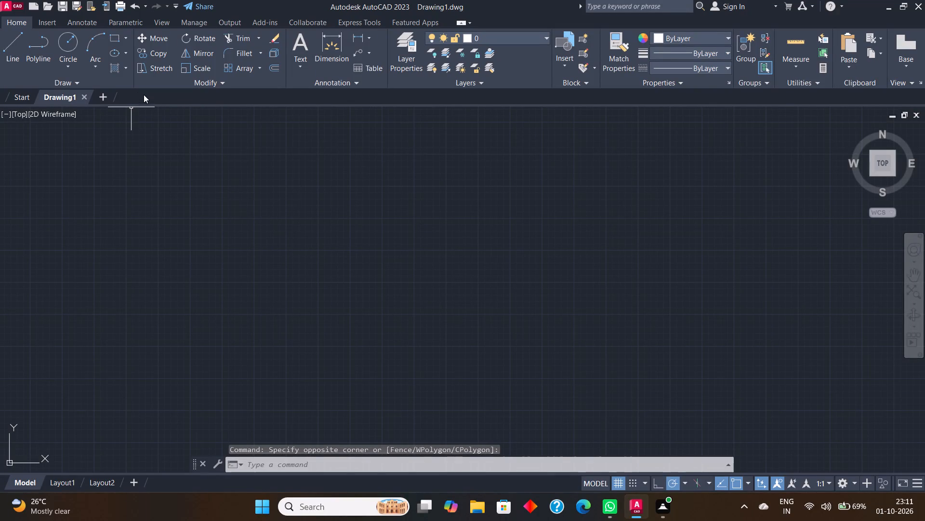
Open the layer manager with the LAYER command and create a new layer, keeping its default name.
{"action": "left_click", "coordinate": [330, 465]}
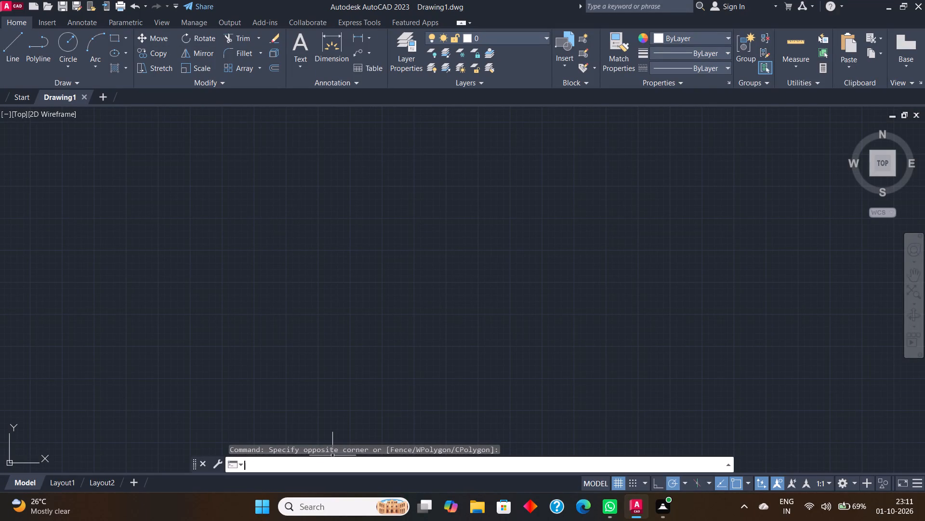
{"action": "type", "text": "layer"}
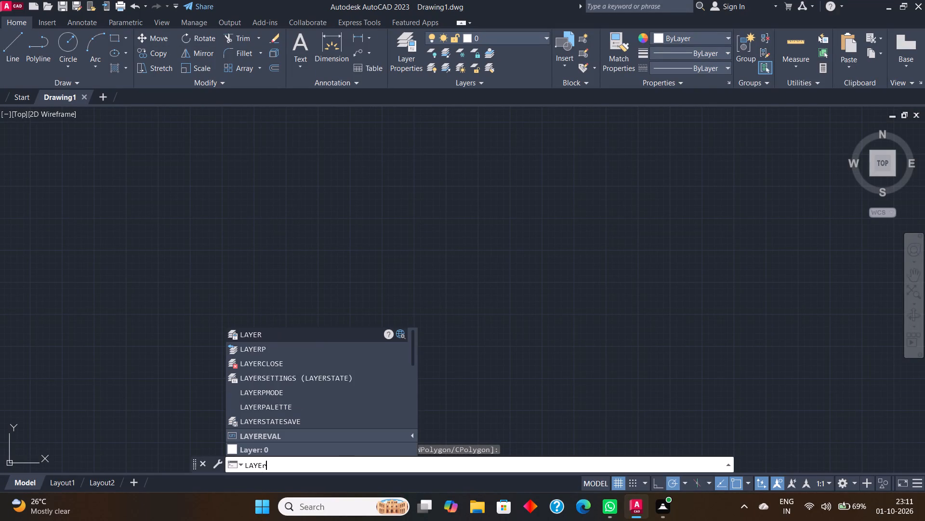
{"action": "left_click", "coordinate": [278, 338]}
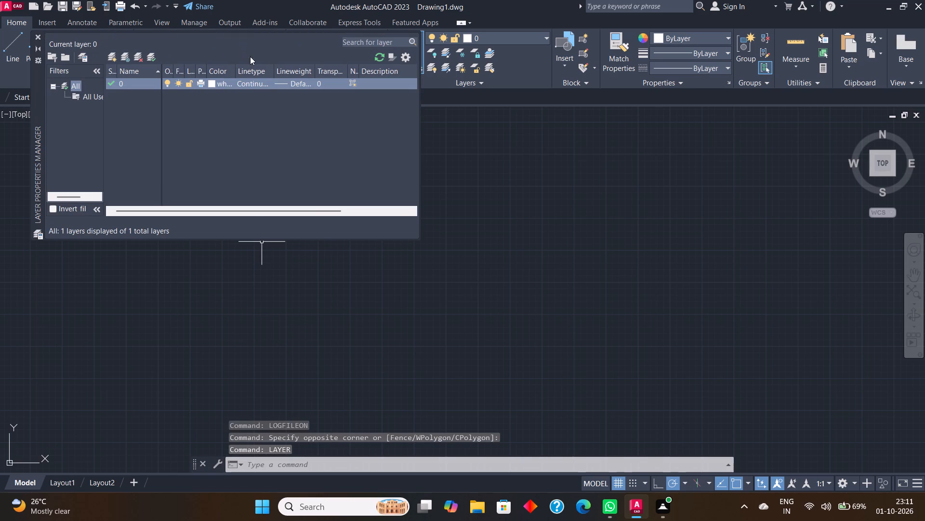
{"action": "left_click", "coordinate": [109, 57]}
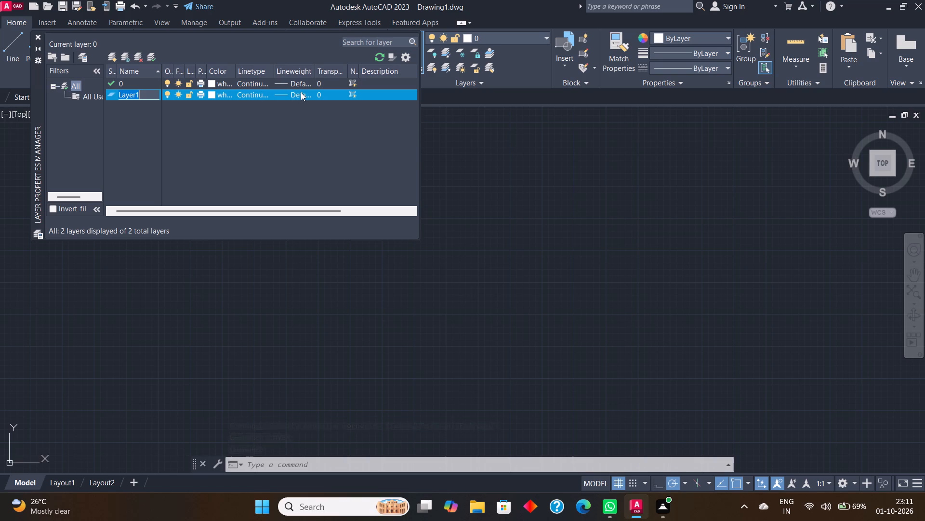
Load the ACAD_ISO03W100 dashed linetype and assign it to Layer1.
{"action": "left_click", "coordinate": [257, 94]}
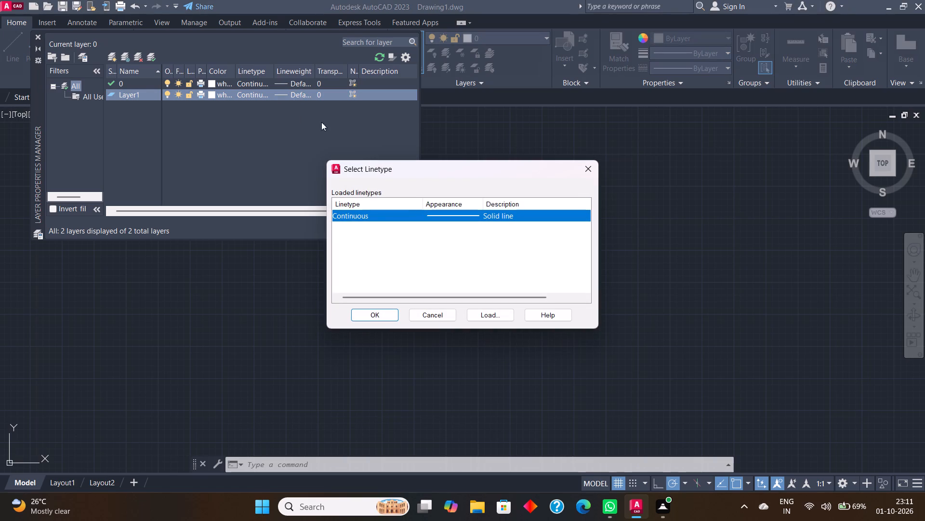
{"action": "left_click", "coordinate": [491, 316]}
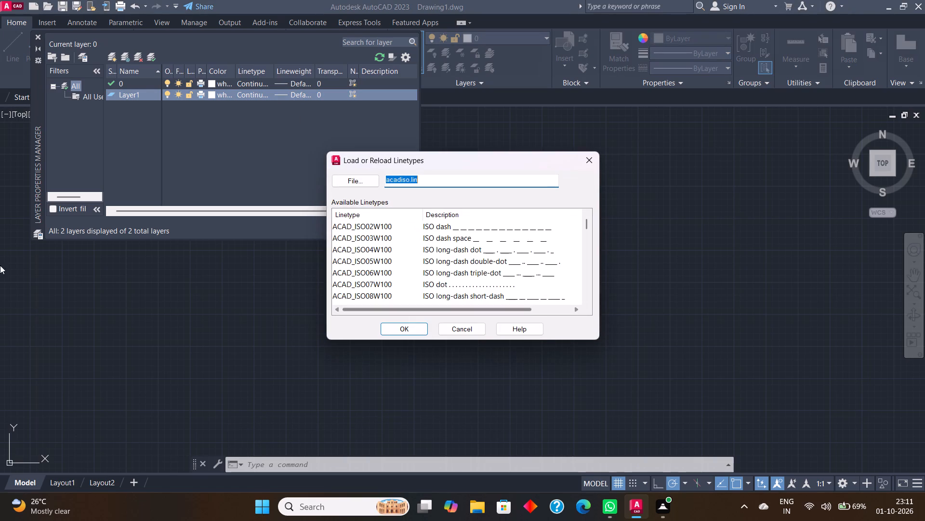
{"action": "left_click", "coordinate": [471, 241]}
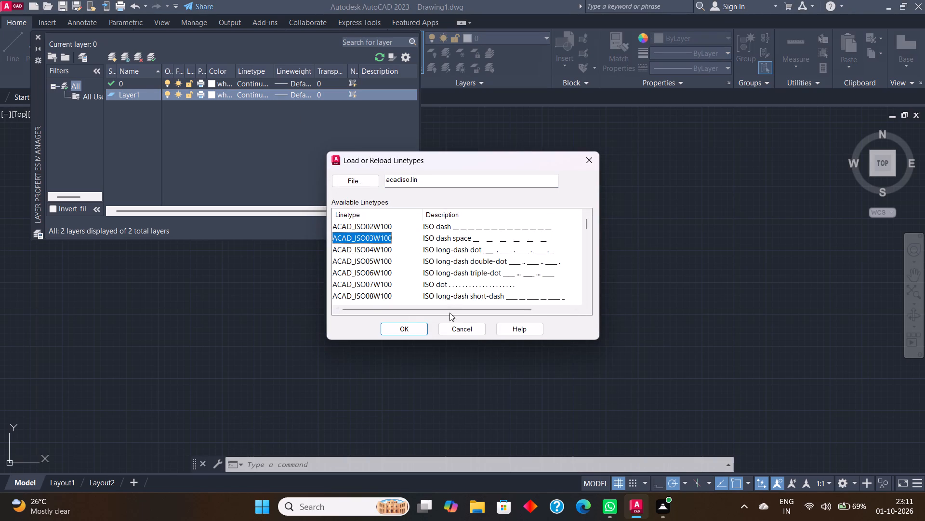
{"action": "left_click", "coordinate": [419, 331]}
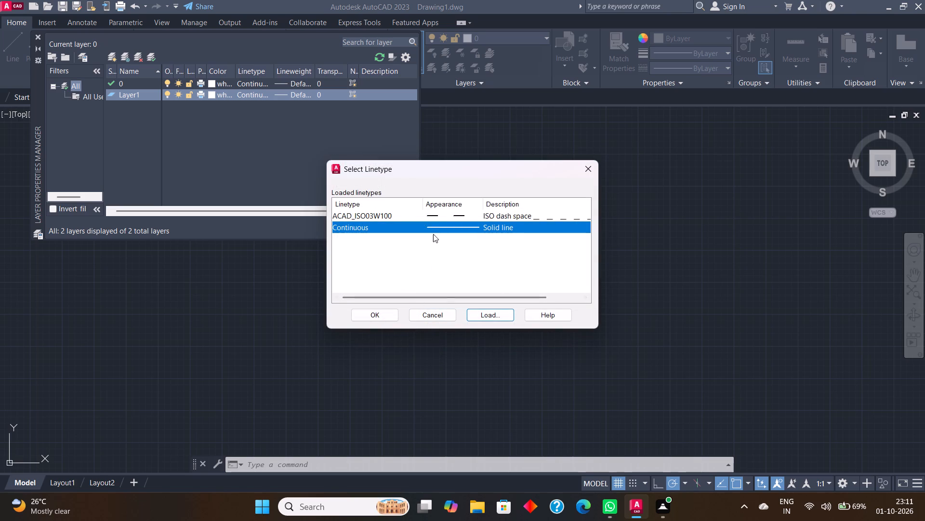
{"action": "left_click", "coordinate": [454, 216]}
{"action": "left_click", "coordinate": [389, 312]}
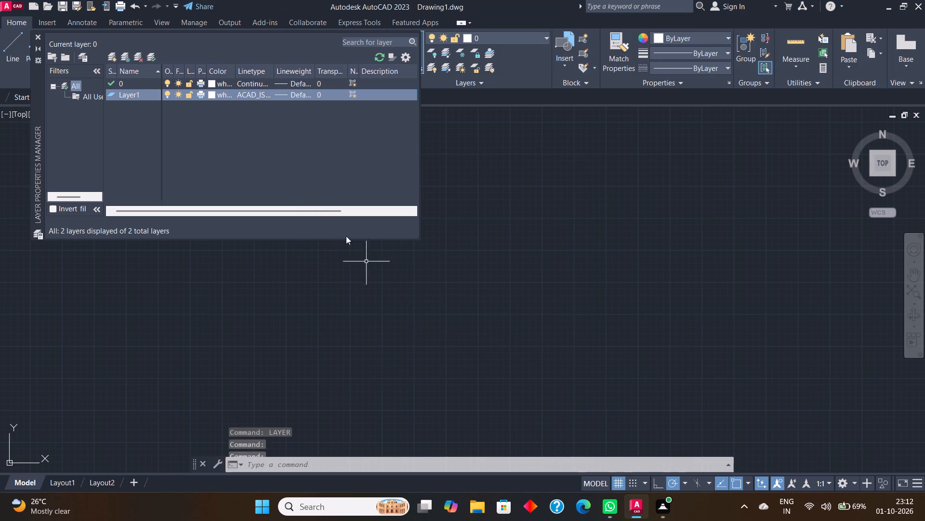
Set Layer1's color to magenta (index color 6) and close the layer manager.
{"action": "left_click", "coordinate": [213, 97]}
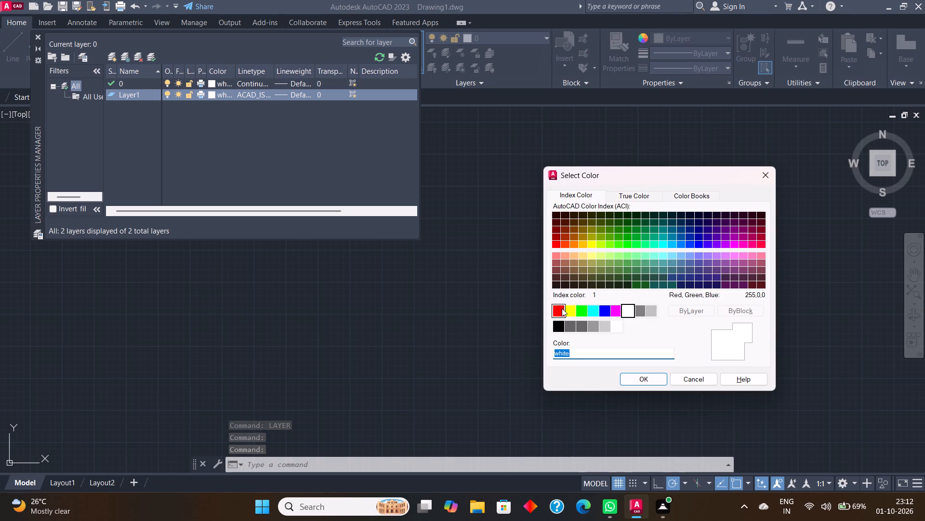
{"action": "left_click", "coordinate": [618, 308]}
{"action": "left_click", "coordinate": [641, 384]}
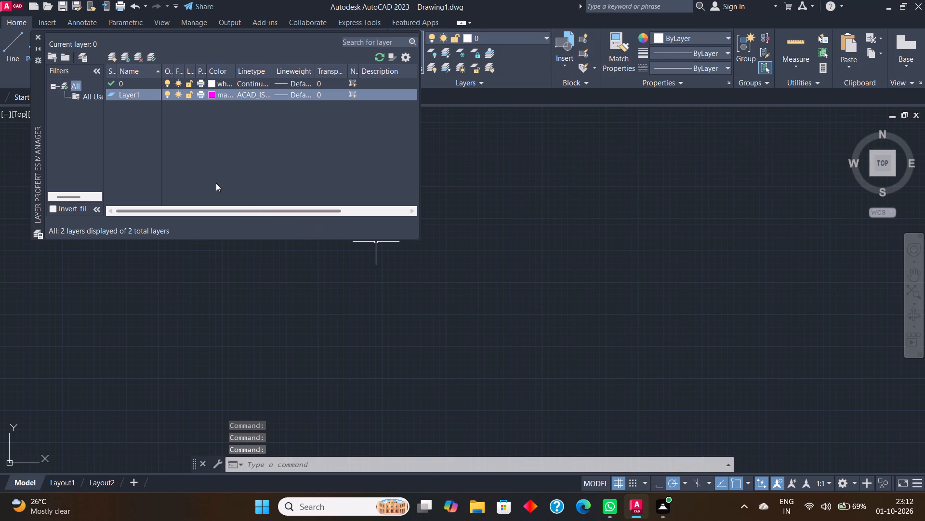
{"action": "left_click", "coordinate": [36, 38]}
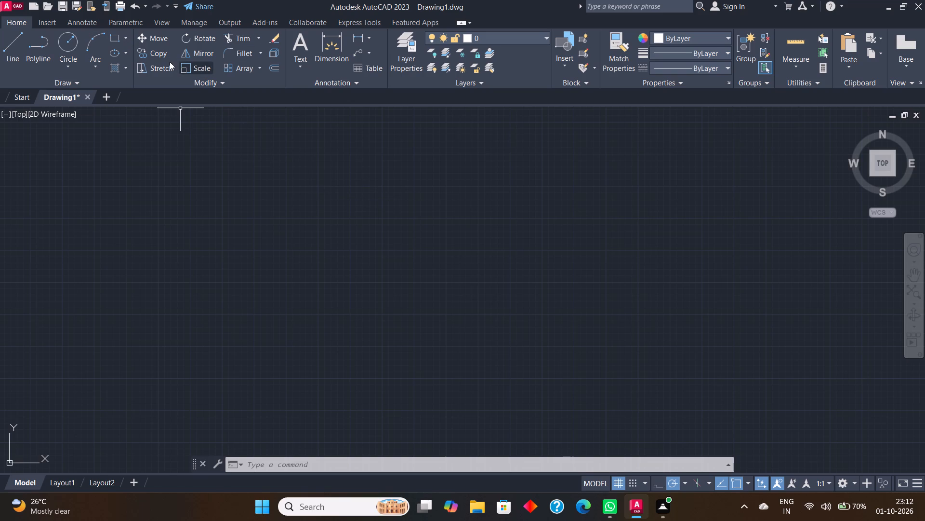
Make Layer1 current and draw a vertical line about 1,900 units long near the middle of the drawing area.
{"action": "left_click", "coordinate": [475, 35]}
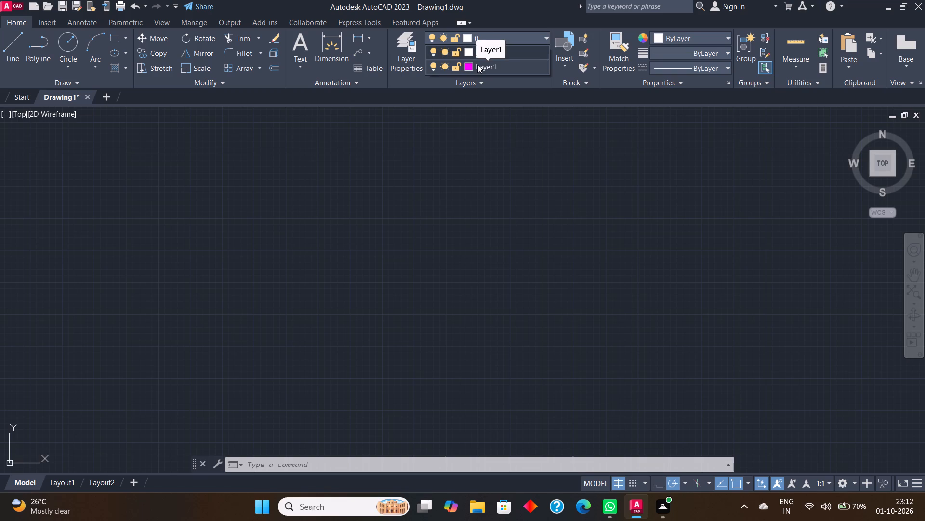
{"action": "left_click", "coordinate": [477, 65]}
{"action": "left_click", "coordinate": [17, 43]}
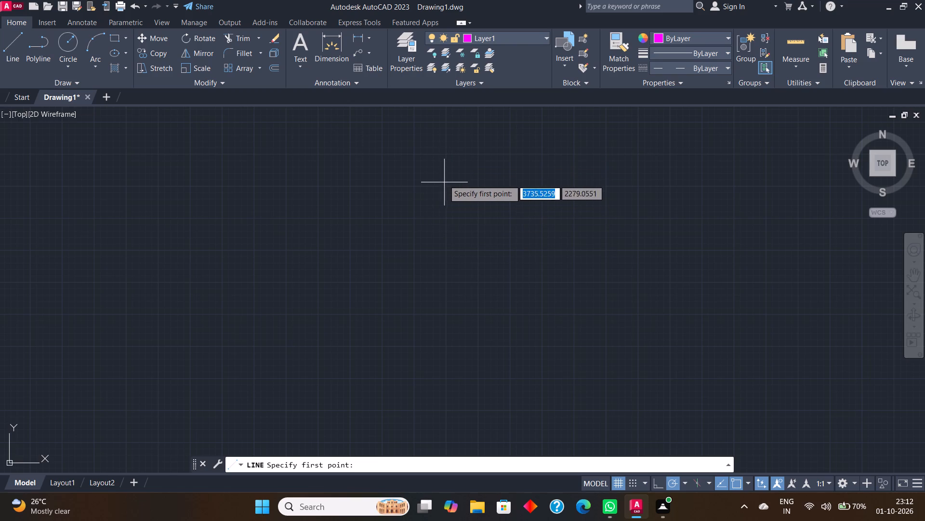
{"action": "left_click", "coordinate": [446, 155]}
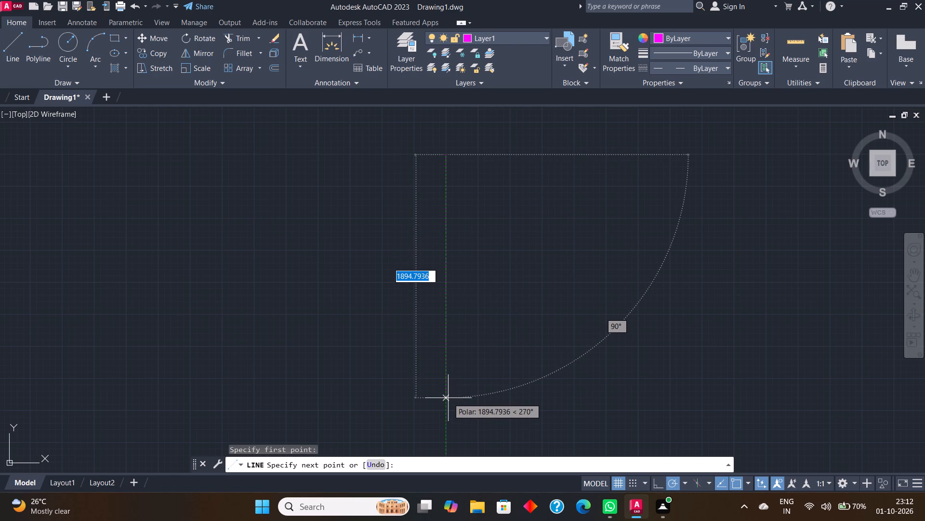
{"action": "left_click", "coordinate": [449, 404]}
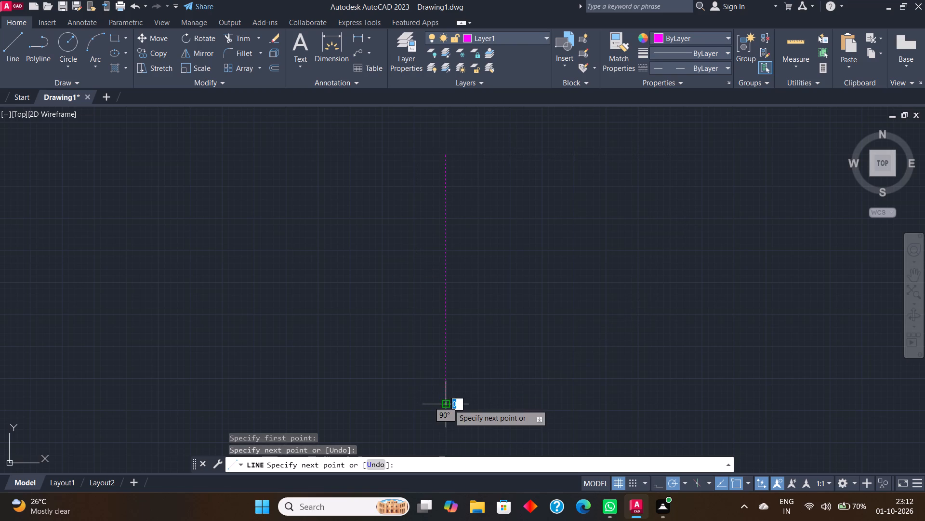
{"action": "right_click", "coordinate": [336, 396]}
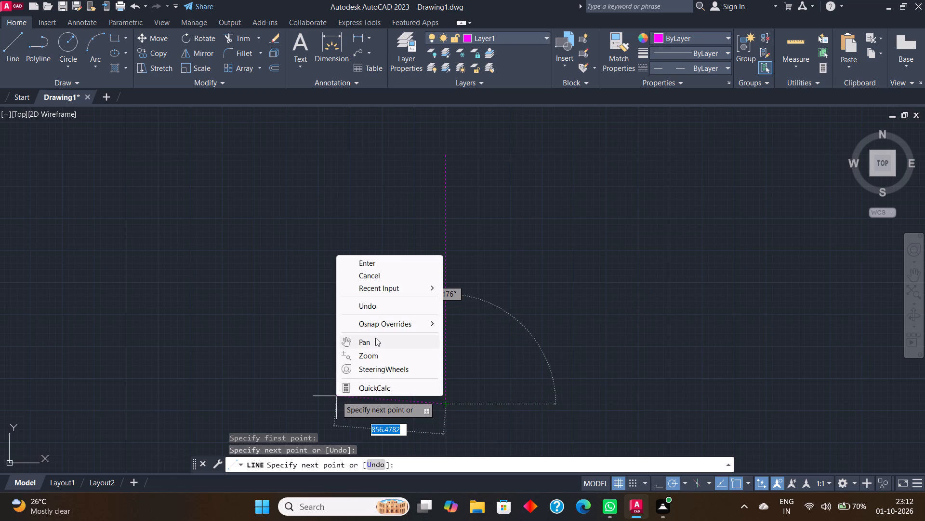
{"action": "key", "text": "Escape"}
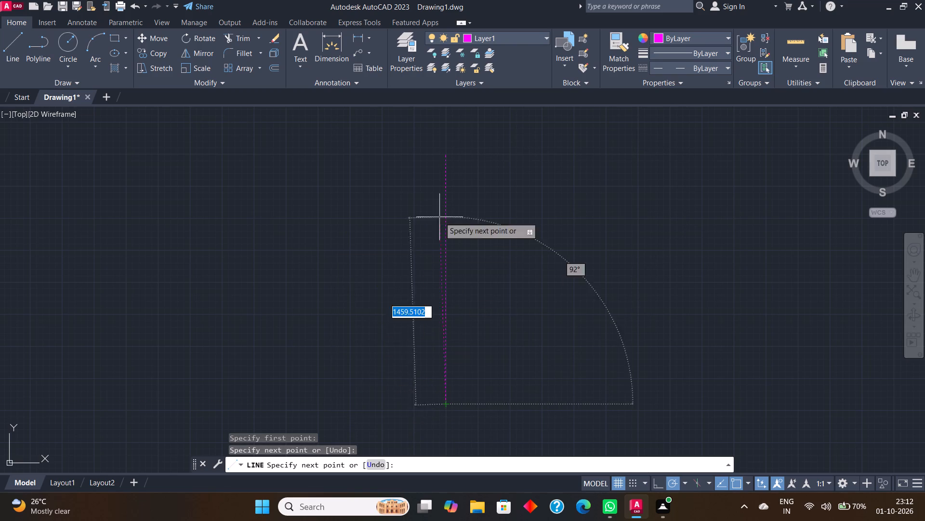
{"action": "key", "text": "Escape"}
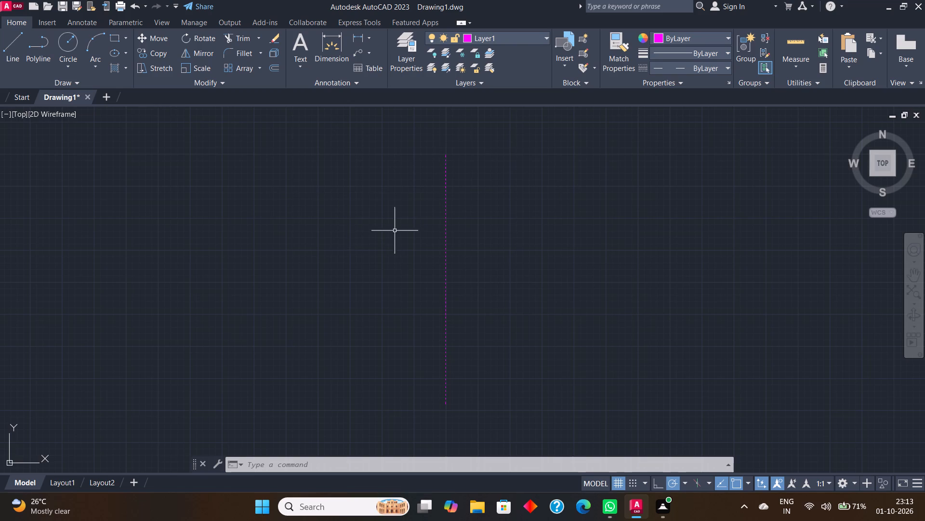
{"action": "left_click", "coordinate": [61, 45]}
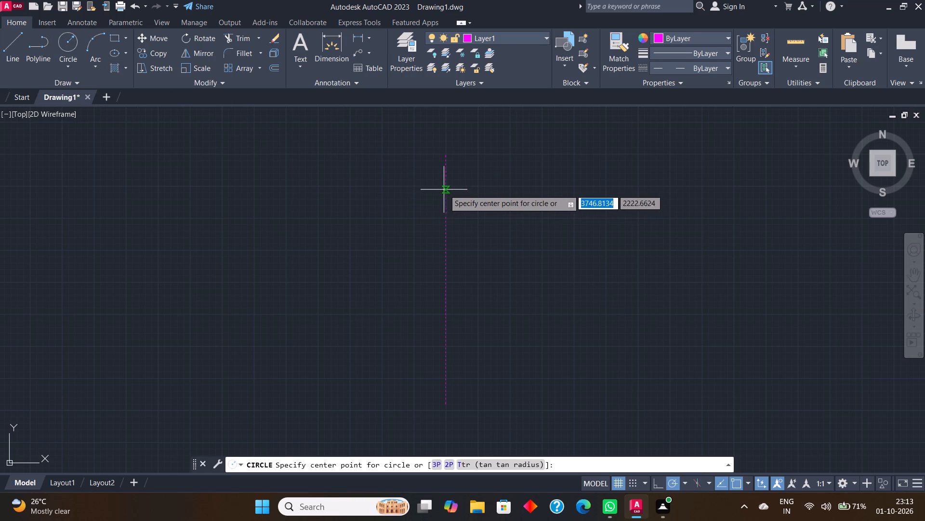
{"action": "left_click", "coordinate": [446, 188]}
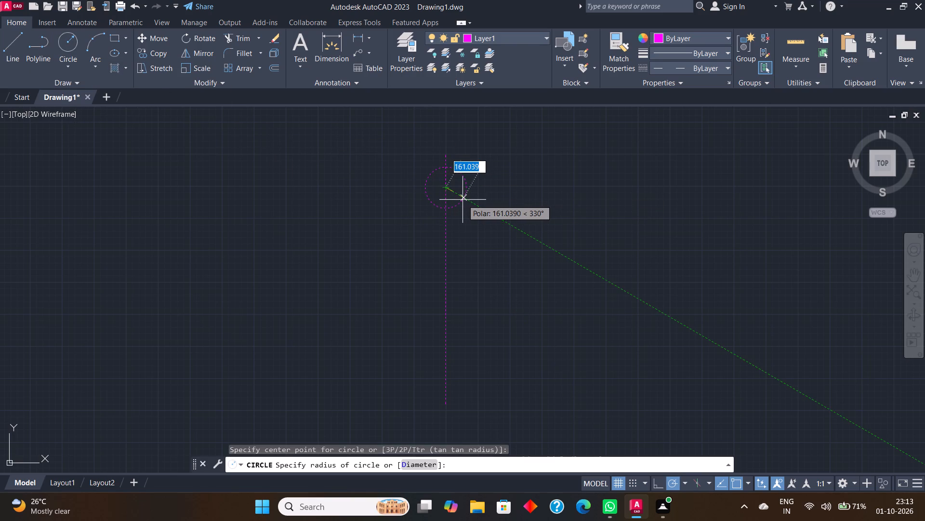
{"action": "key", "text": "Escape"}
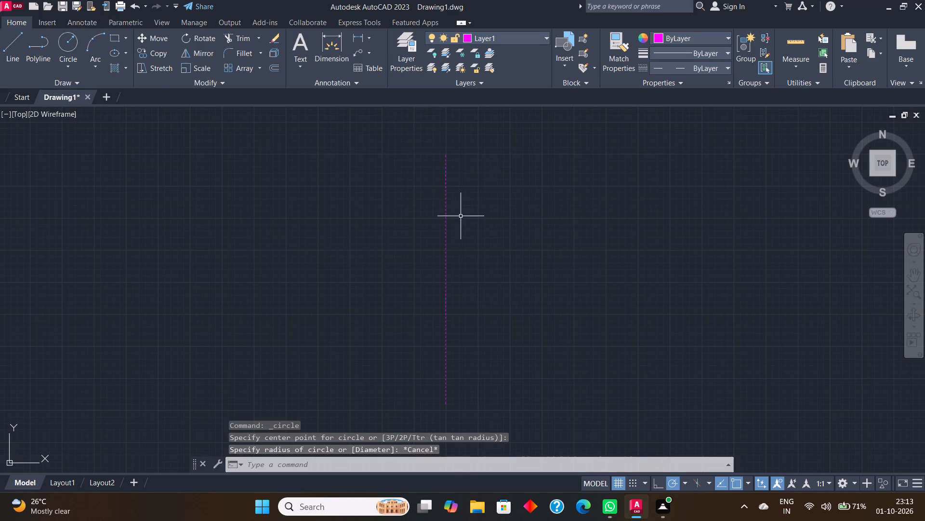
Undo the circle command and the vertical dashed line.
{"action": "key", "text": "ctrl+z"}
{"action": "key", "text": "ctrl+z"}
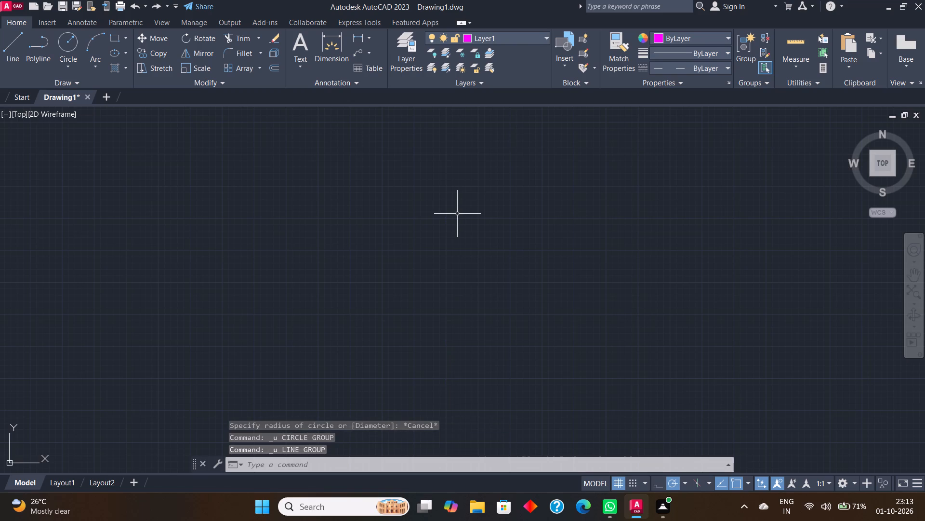
Make layer 0 current and draw a vertical line 140 units long downward from a free point.
{"action": "left_click", "coordinate": [483, 36]}
{"action": "left_click", "coordinate": [482, 50]}
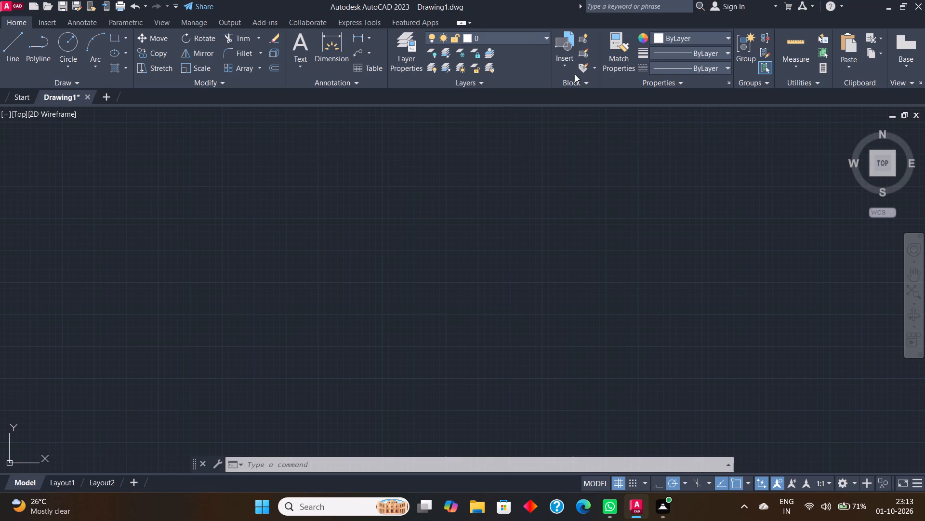
{"action": "left_click", "coordinate": [14, 43]}
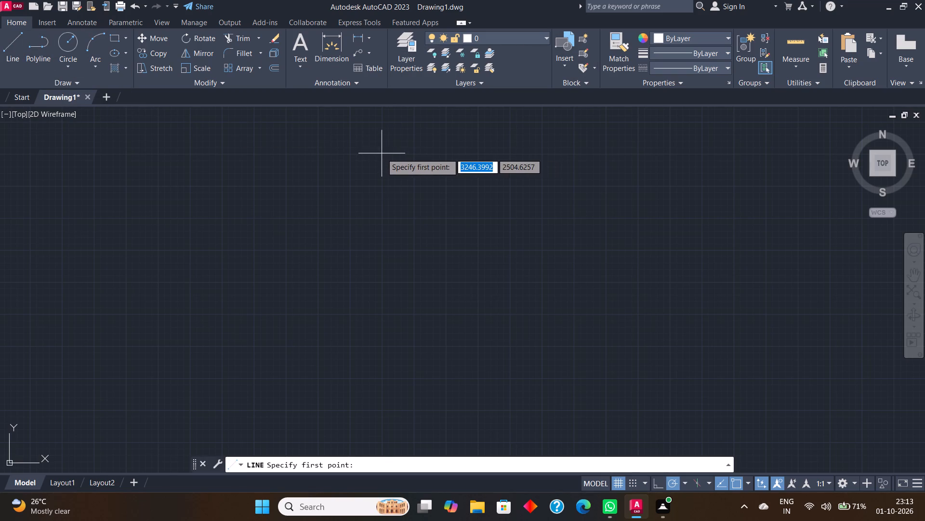
{"action": "left_click", "coordinate": [382, 153]}
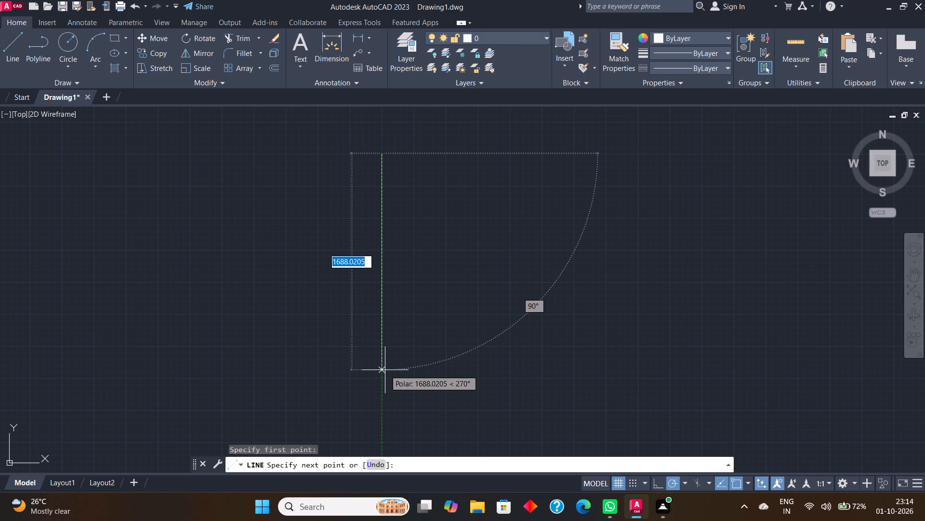
{"action": "type", "text": "140"}
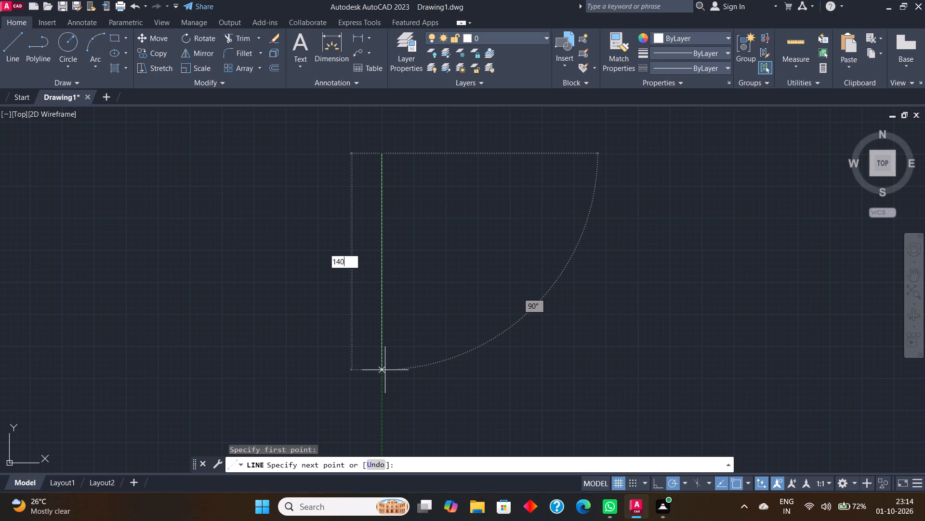
{"action": "key", "text": "Return"}
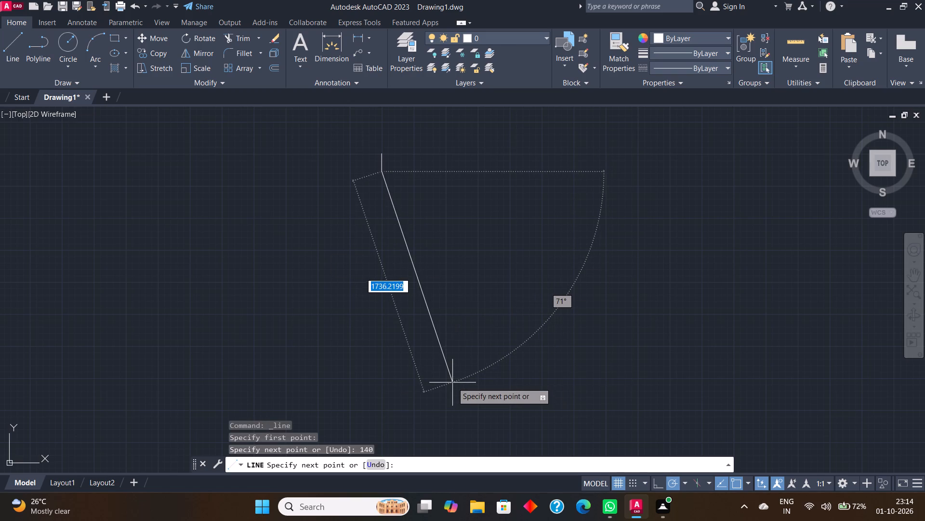
{"action": "key", "text": "Escape"}
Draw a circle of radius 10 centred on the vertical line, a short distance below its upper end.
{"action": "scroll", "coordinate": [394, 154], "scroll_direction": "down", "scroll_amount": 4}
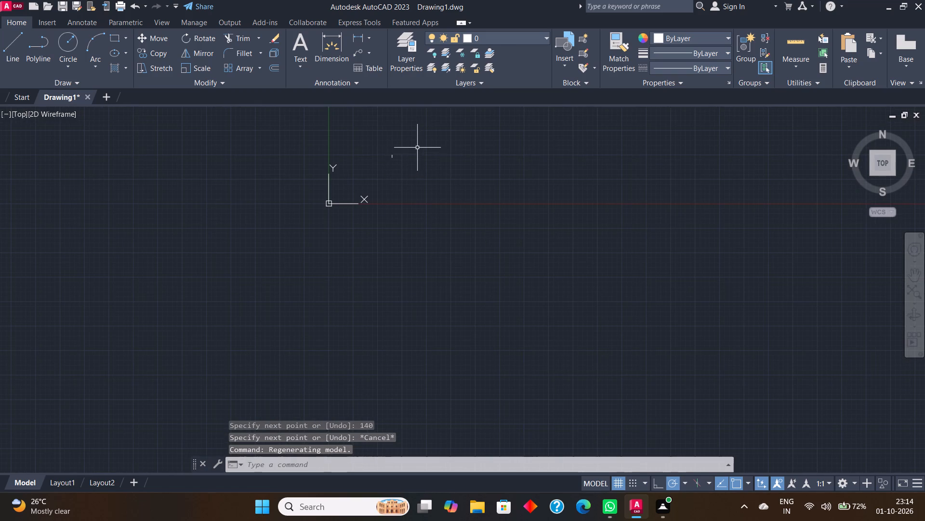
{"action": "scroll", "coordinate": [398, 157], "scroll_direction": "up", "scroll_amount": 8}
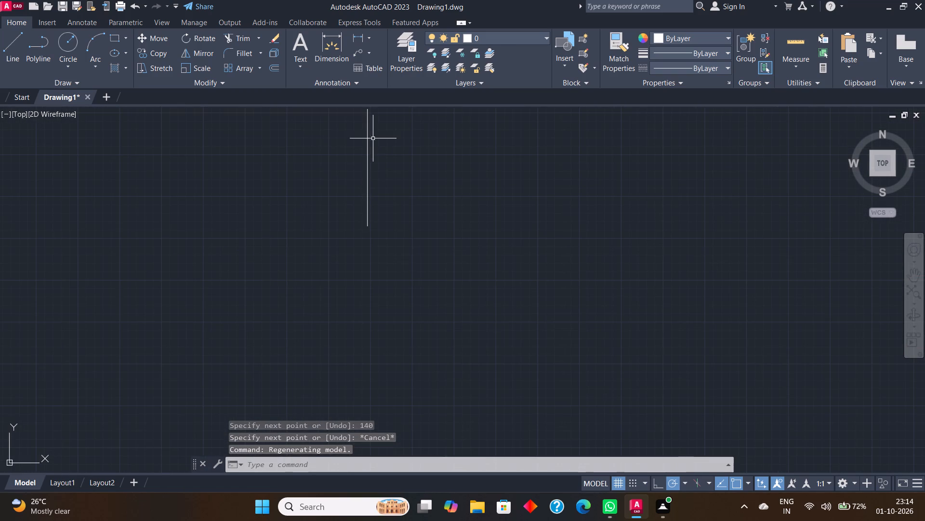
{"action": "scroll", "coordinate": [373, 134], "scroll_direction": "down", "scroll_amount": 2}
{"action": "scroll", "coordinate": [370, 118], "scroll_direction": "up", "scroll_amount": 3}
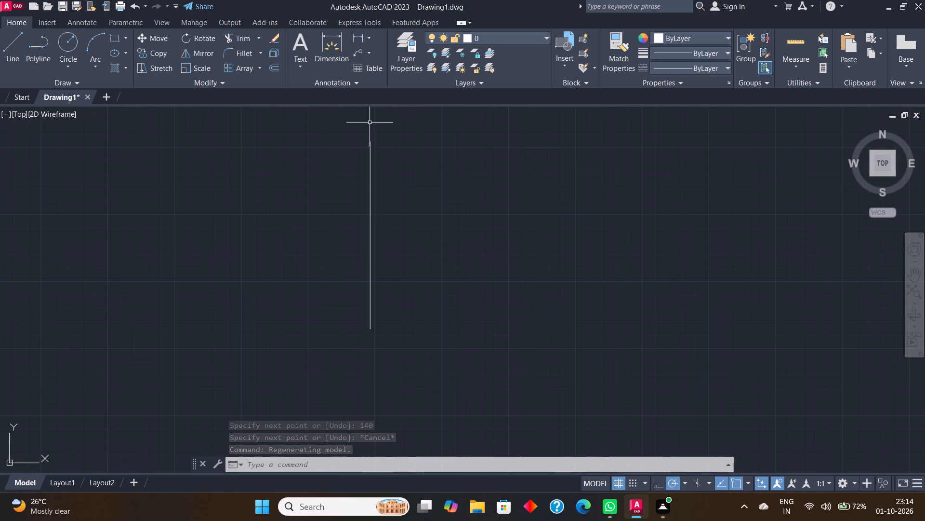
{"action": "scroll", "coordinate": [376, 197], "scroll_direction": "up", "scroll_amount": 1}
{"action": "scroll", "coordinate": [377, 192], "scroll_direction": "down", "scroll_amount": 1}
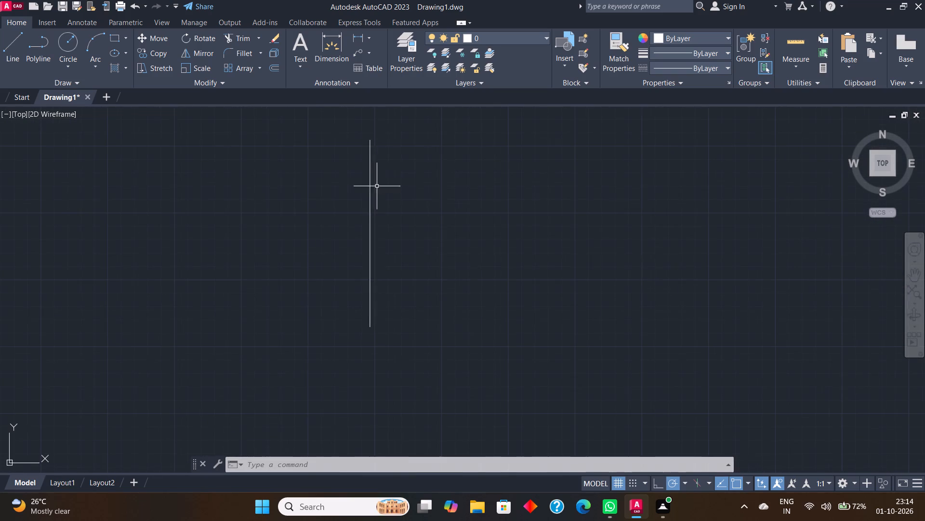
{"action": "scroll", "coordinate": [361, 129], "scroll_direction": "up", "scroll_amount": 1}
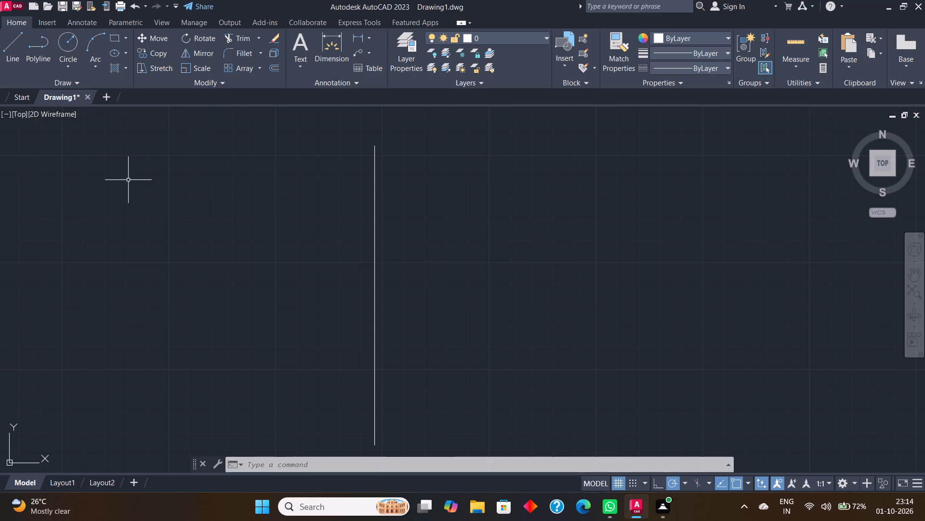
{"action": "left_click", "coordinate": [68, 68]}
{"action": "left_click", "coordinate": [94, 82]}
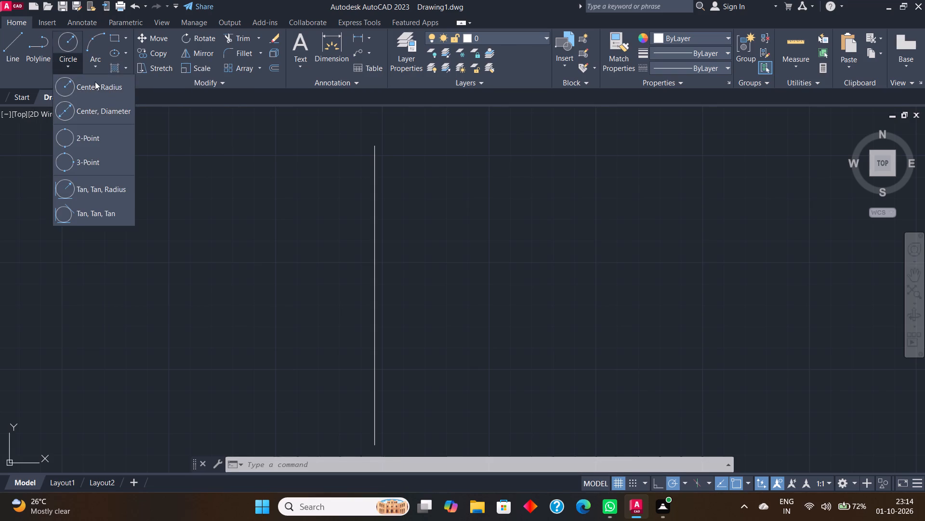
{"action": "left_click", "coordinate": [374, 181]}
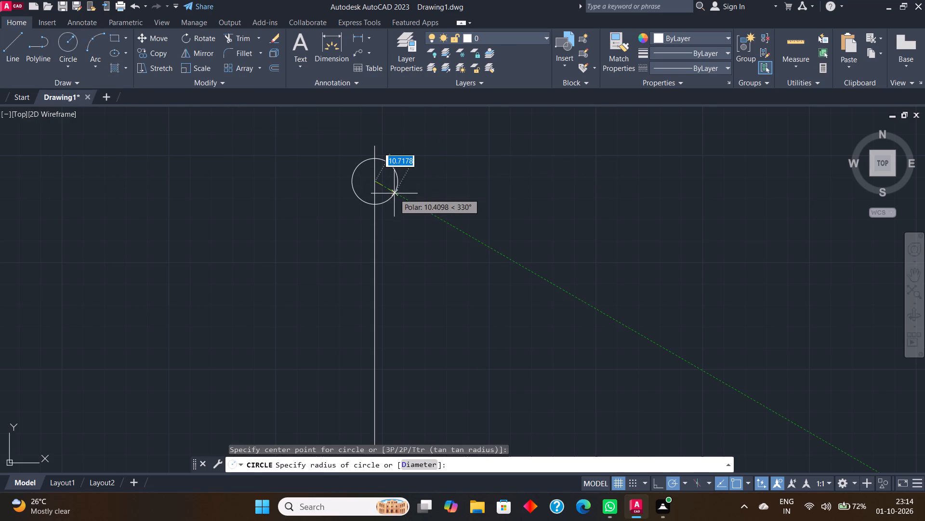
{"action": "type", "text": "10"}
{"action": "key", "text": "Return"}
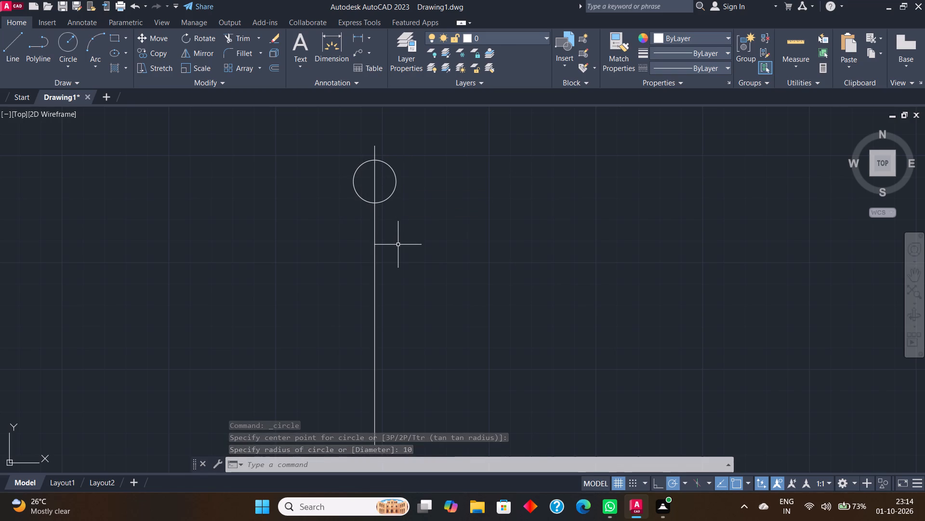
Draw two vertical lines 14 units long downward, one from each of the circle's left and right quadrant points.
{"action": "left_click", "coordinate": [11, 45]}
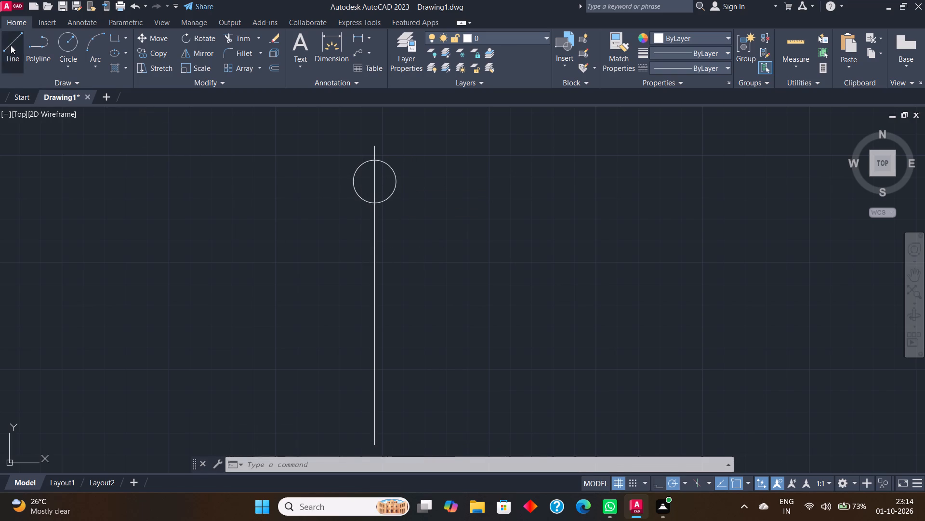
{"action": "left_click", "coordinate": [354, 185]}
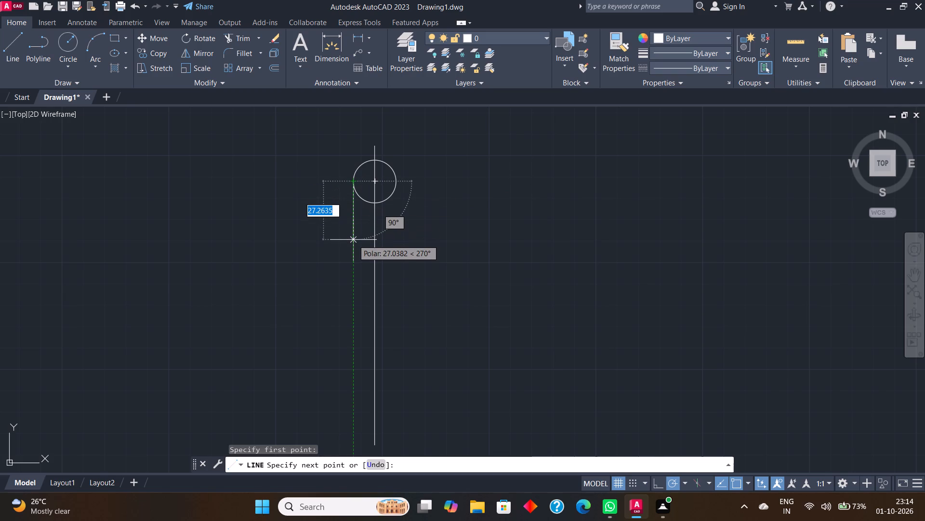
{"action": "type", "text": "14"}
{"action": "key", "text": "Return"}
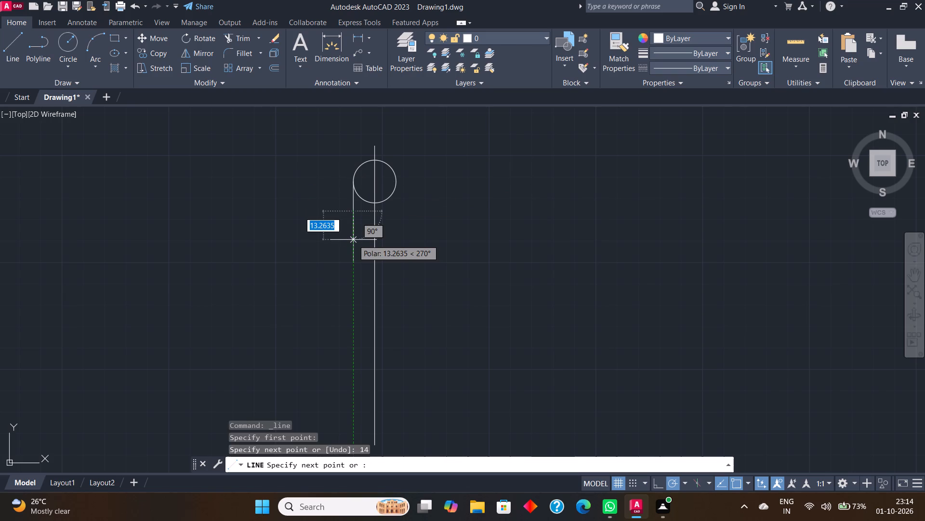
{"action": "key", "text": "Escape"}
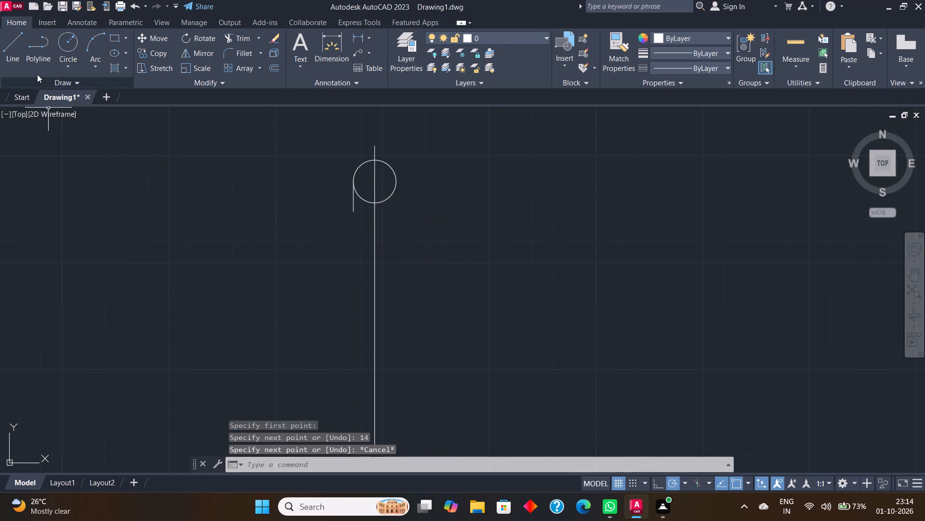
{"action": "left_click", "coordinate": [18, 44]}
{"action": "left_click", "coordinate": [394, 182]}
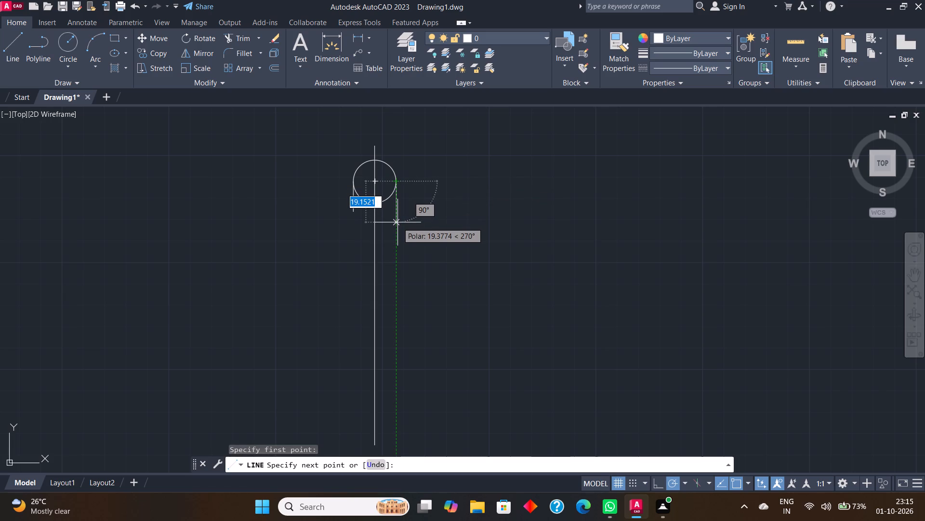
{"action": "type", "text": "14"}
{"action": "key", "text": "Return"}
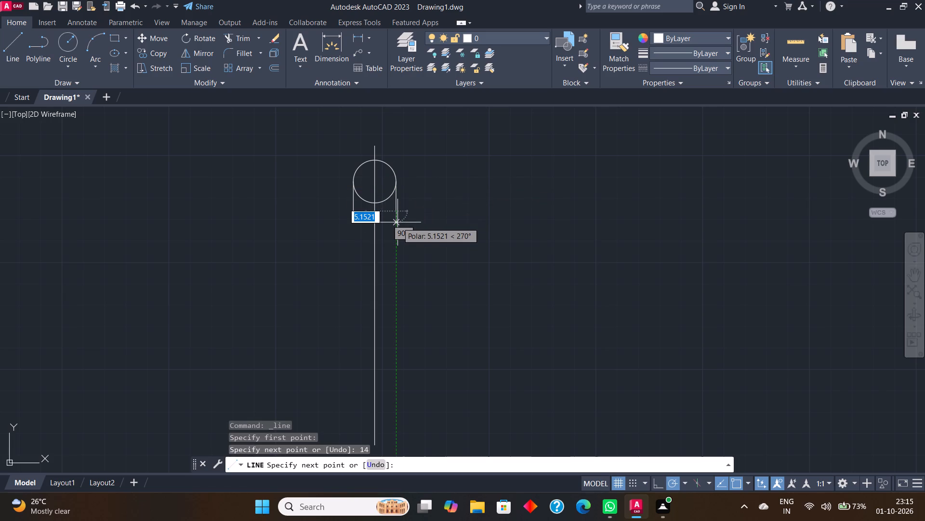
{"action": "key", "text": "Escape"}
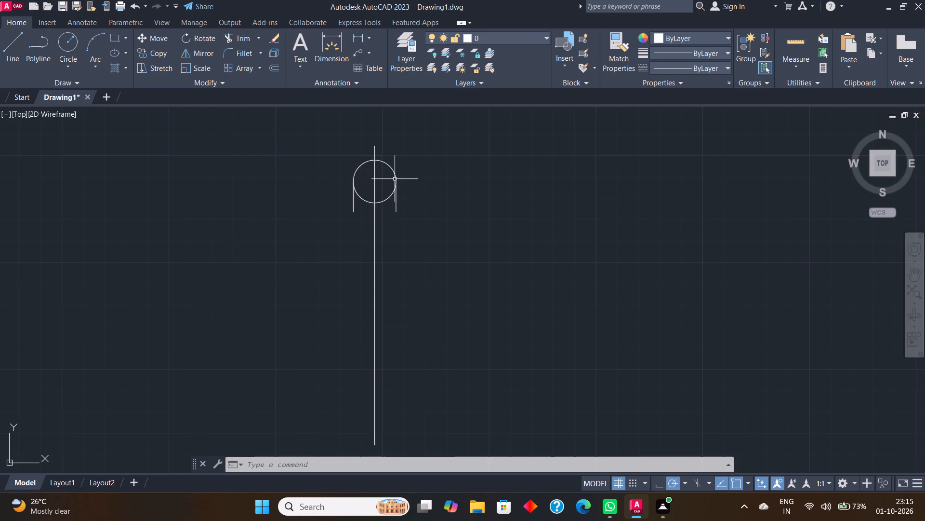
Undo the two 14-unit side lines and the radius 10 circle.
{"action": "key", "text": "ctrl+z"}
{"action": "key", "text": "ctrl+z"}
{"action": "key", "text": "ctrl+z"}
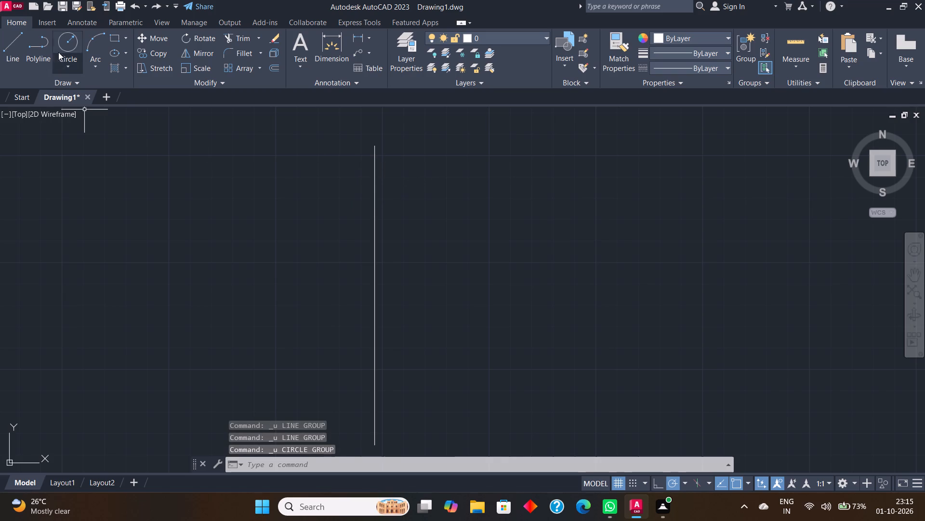
Draw a 28-unit line straight down along the 140-unit vertical line, starting just below its upper end.
{"action": "left_click", "coordinate": [13, 41]}
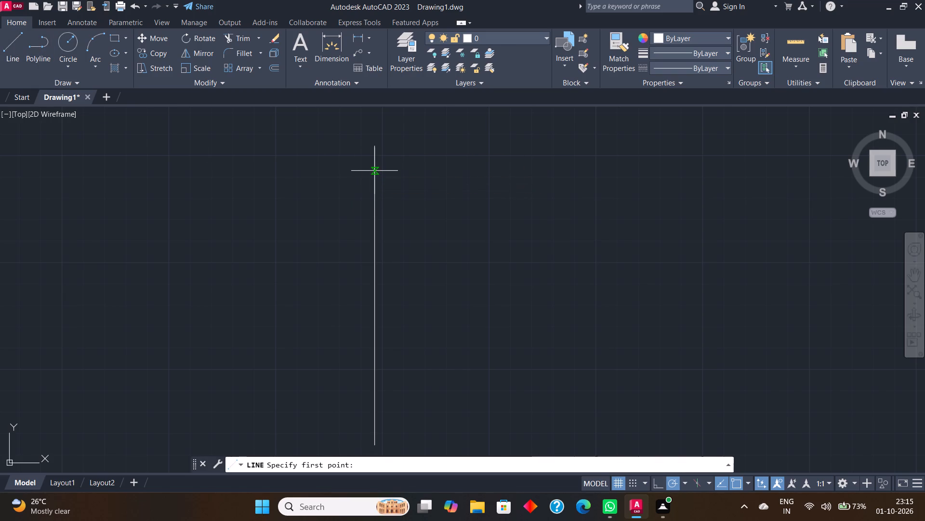
{"action": "left_click", "coordinate": [374, 171]}
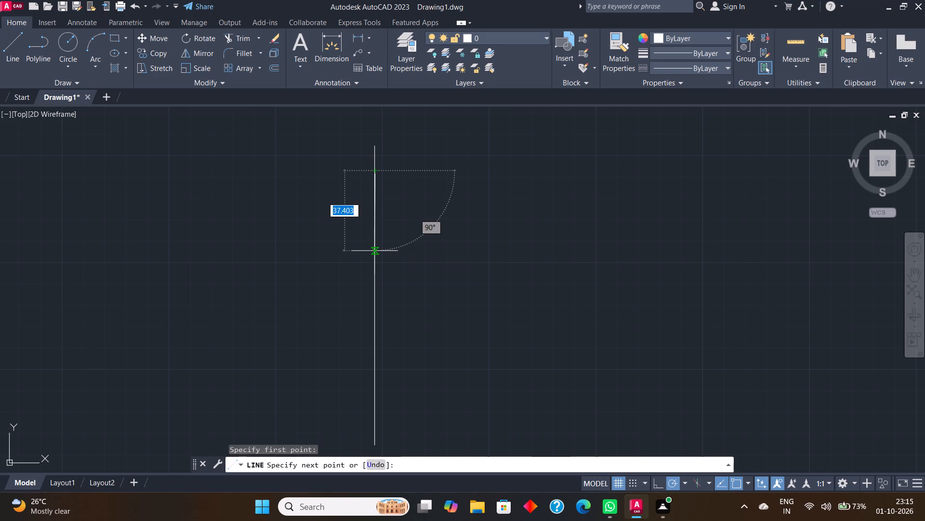
{"action": "type", "text": "28"}
{"action": "key", "text": "Return"}
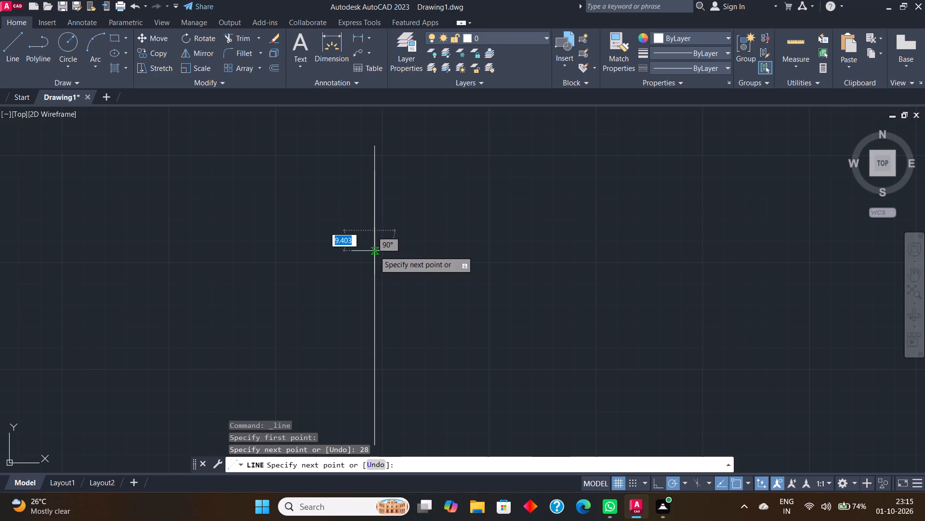
{"action": "key", "text": "Escape"}
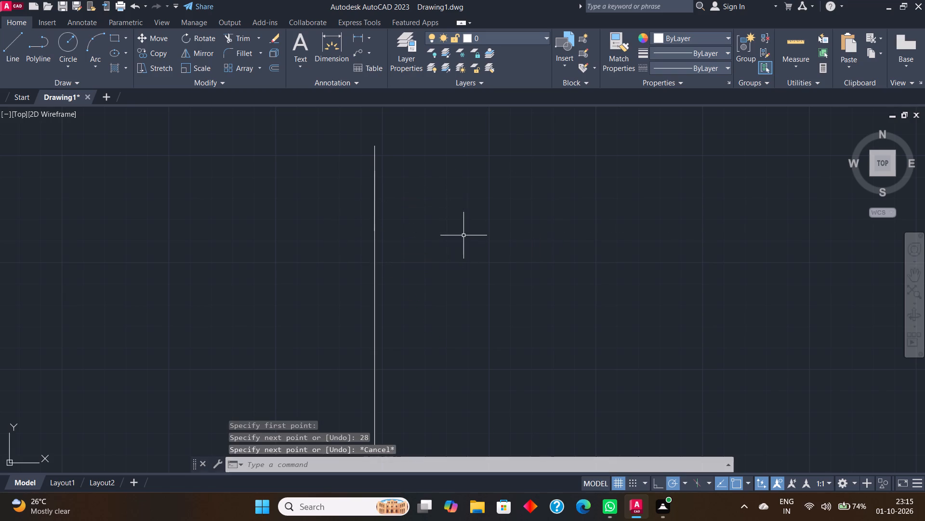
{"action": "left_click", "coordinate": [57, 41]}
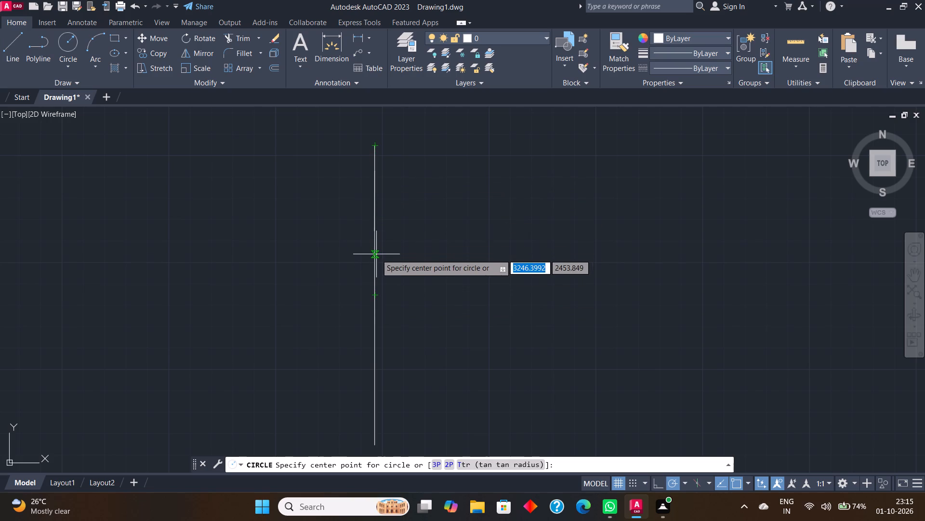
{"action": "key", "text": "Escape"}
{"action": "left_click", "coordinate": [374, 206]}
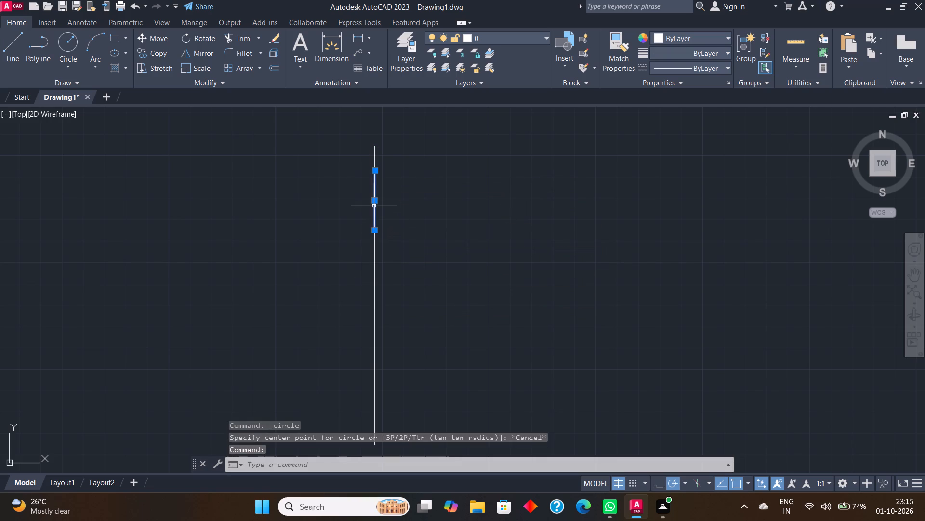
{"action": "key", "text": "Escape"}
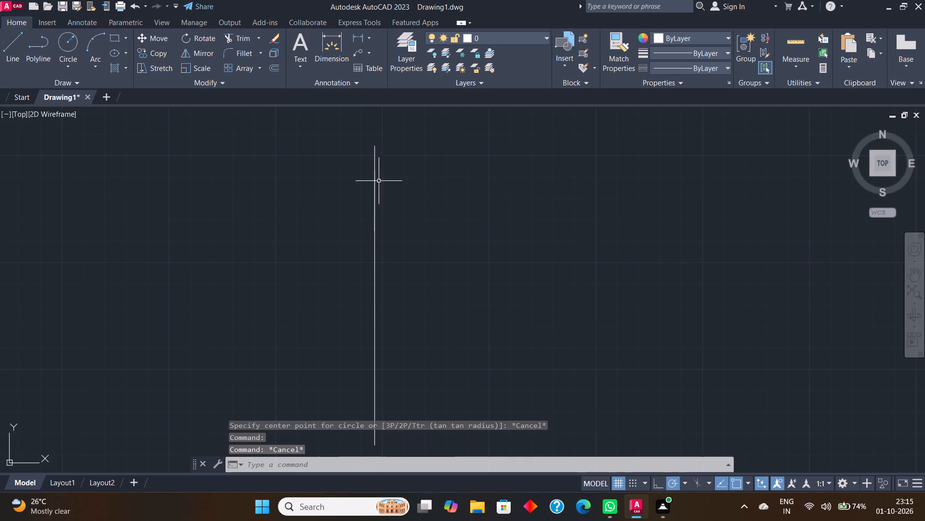
Draw a circle of radius 10 centred on the upper endpoint of the 28-unit line.
{"action": "left_click", "coordinate": [67, 38]}
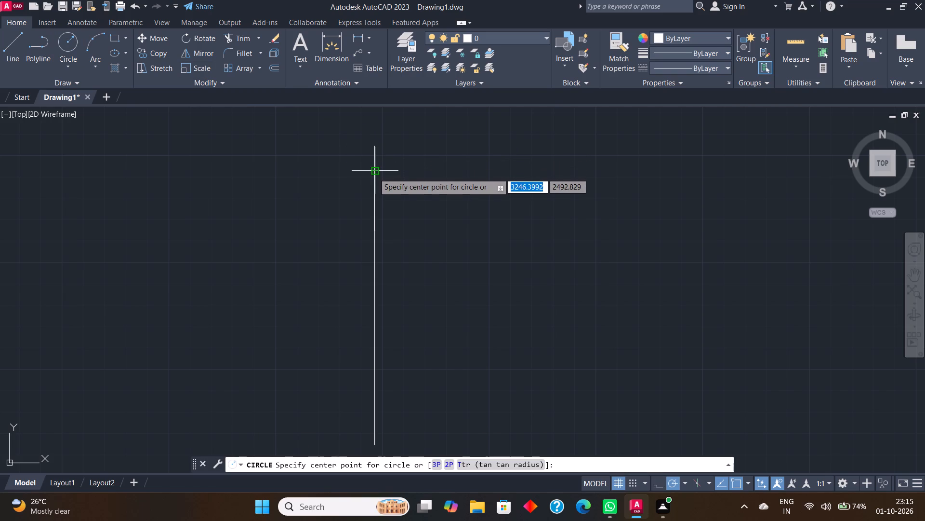
{"action": "left_click", "coordinate": [374, 173]}
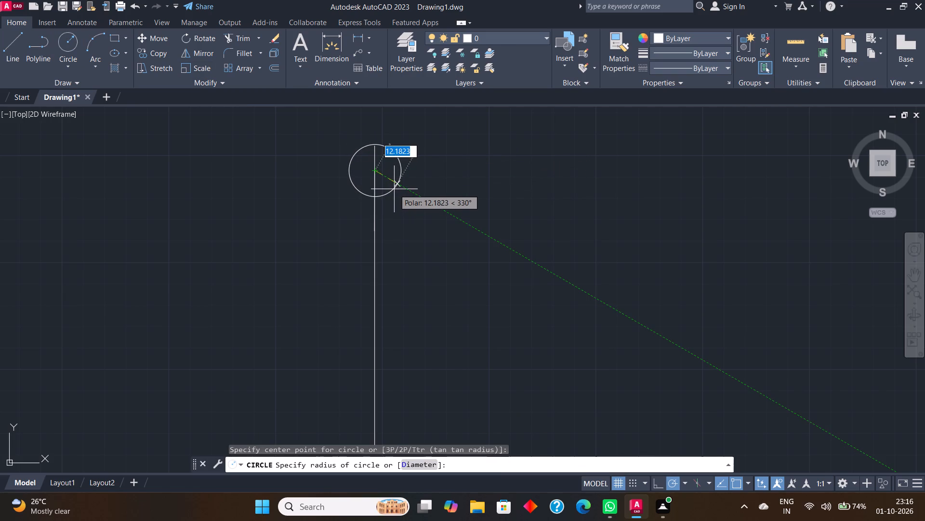
{"action": "key", "text": "BackSpace"}
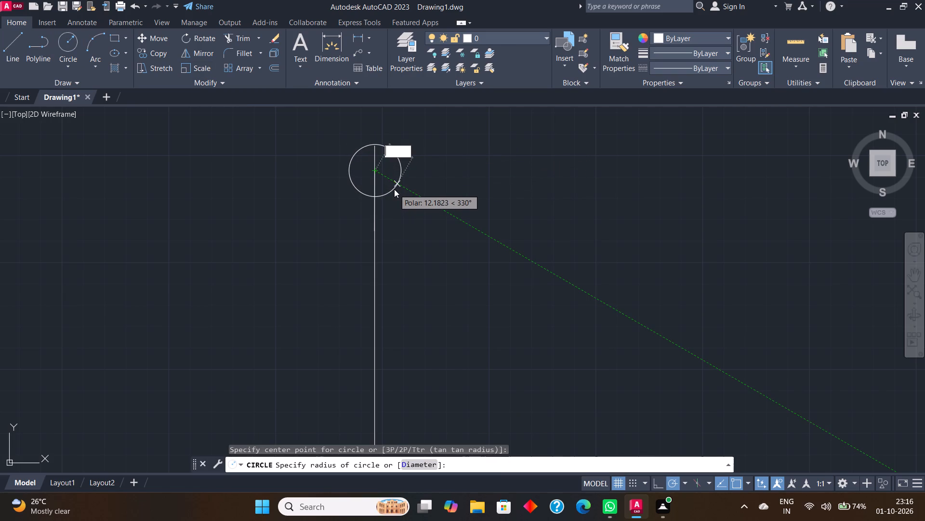
{"action": "type", "text": "10"}
{"action": "key", "text": "Return"}
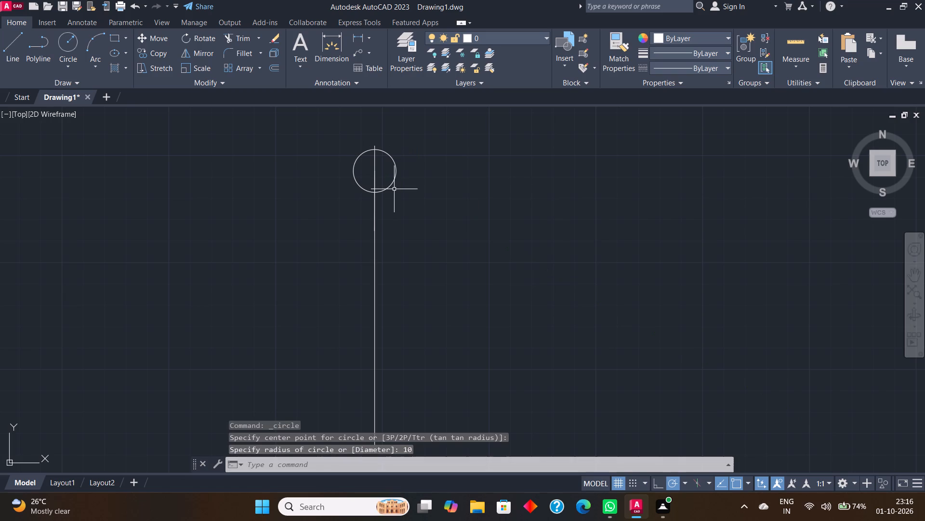
Draw a circle of radius 12 centred on the lower endpoint of the 28-unit line.
{"action": "left_click", "coordinate": [11, 44]}
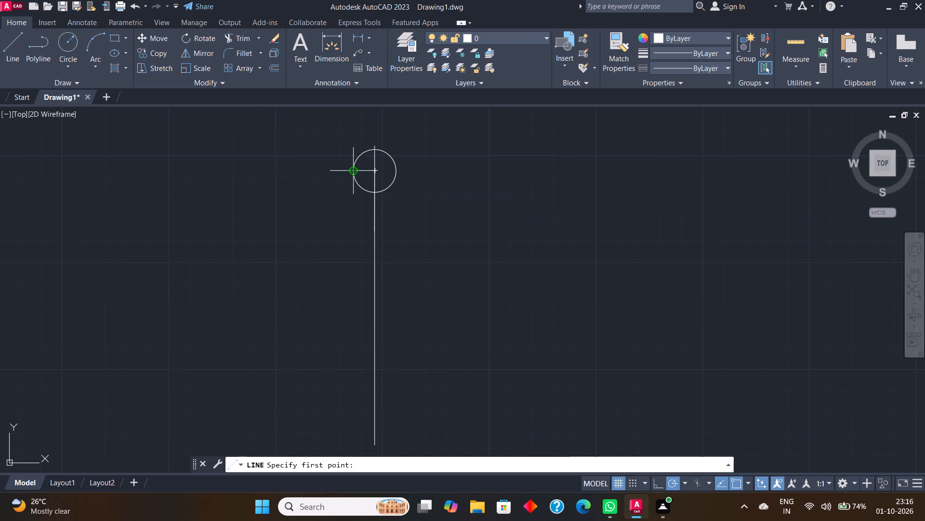
{"action": "key", "text": "Escape"}
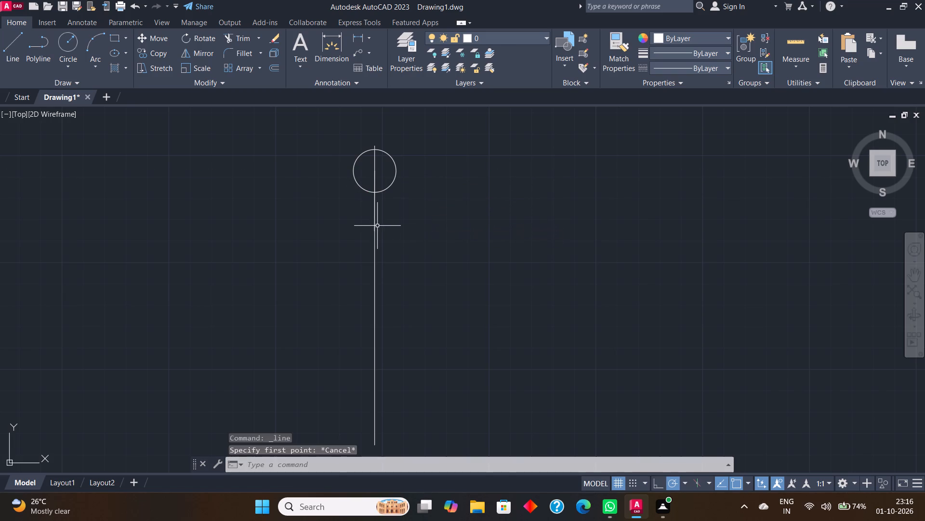
{"action": "left_click", "coordinate": [376, 226]}
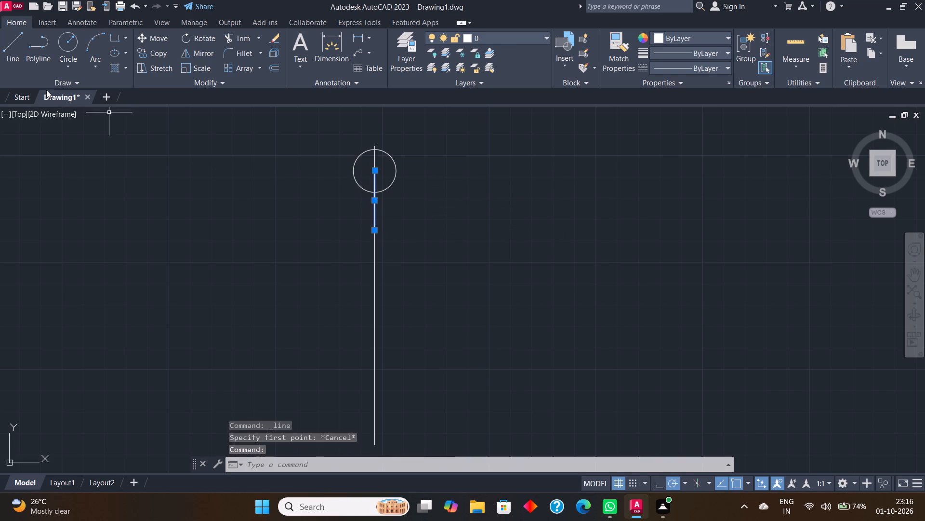
{"action": "left_click", "coordinate": [61, 45]}
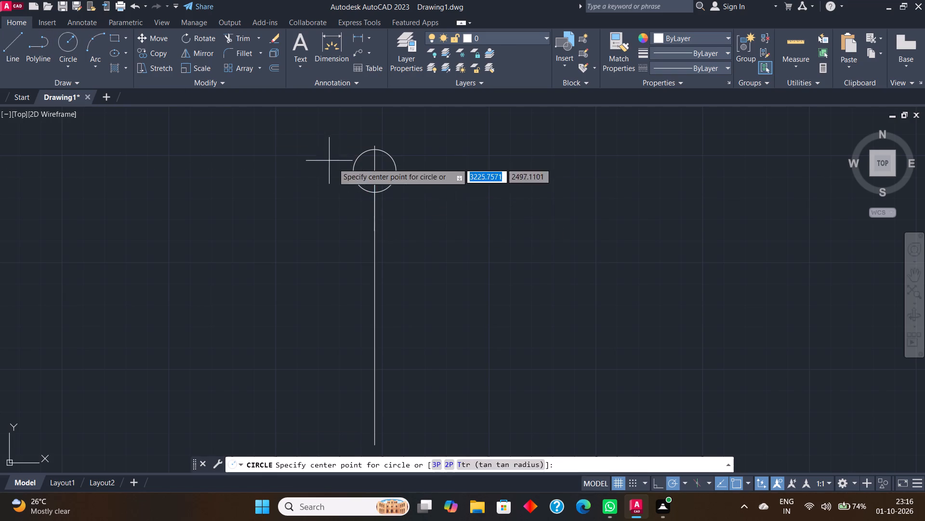
{"action": "left_click", "coordinate": [375, 232]}
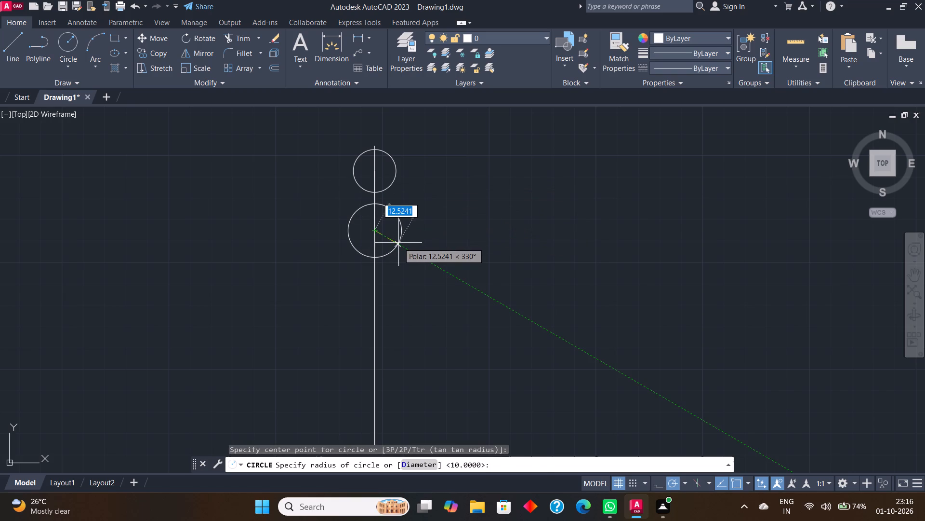
{"action": "type", "text": "12"}
{"action": "key", "text": "Return"}
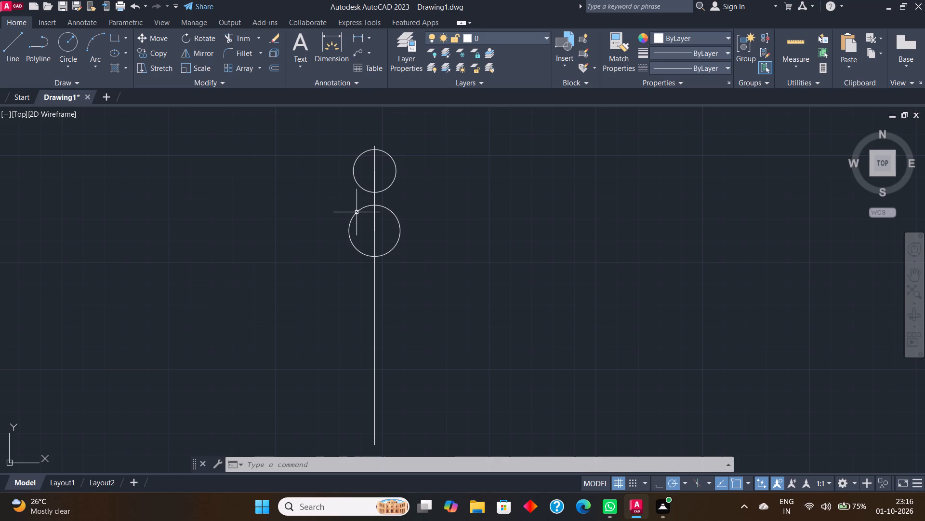
Draw a 14-unit line straight down from the left quadrant of the radius 10 circle.
{"action": "left_click", "coordinate": [12, 49]}
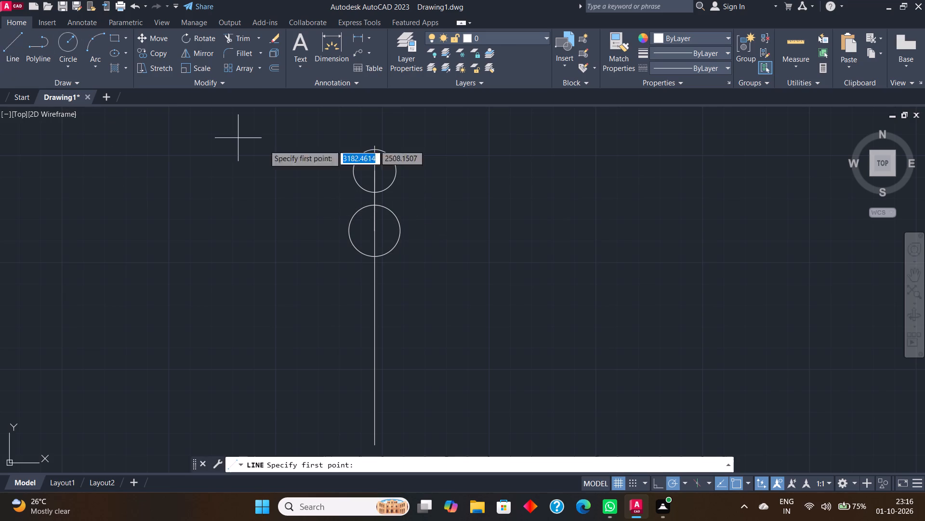
{"action": "left_click", "coordinate": [353, 168]}
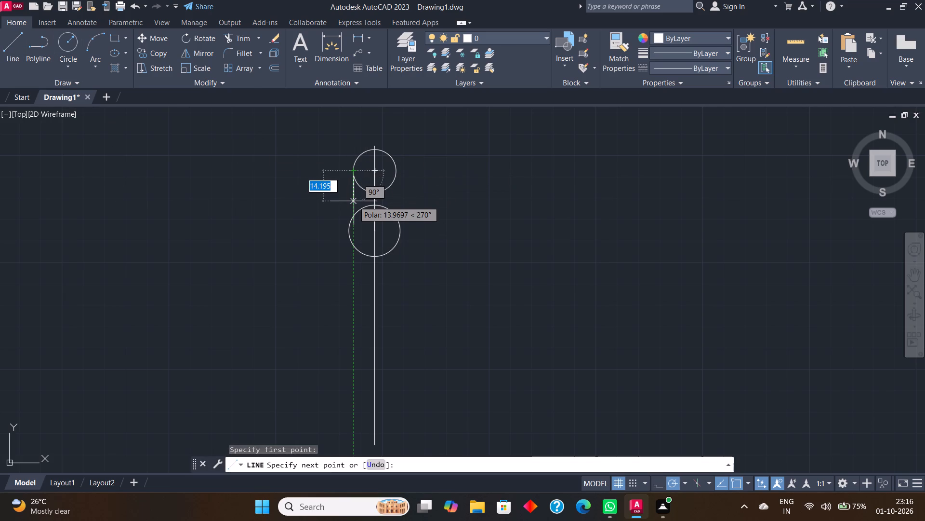
{"action": "type", "text": "14"}
{"action": "key", "text": "Return"}
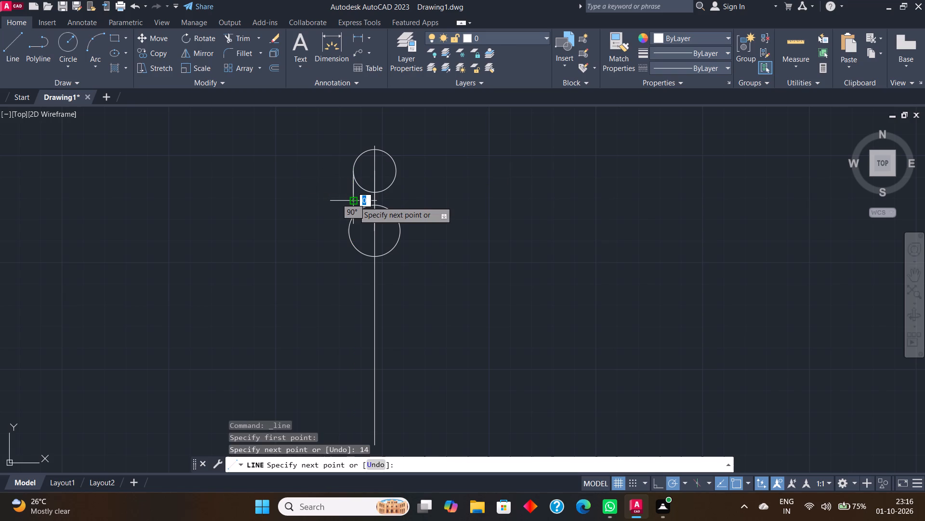
{"action": "key", "text": "Escape"}
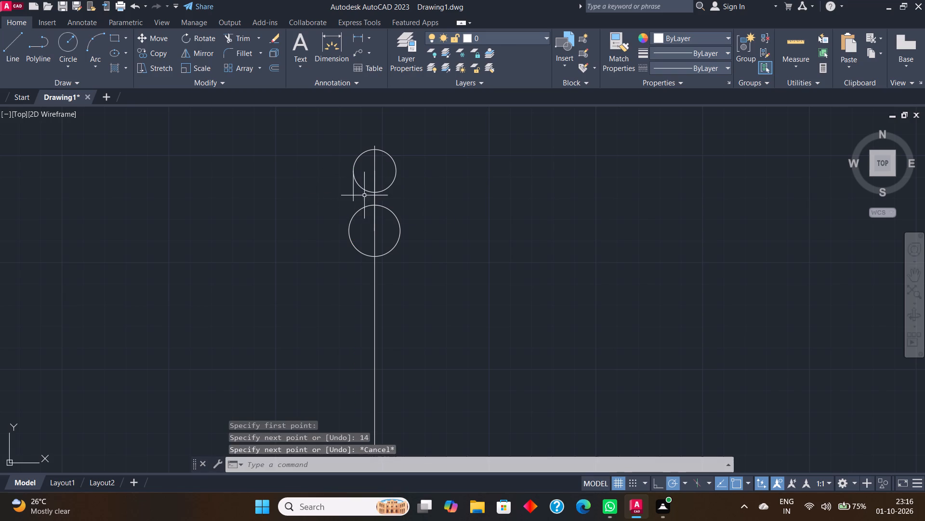
Draw a 14-unit line straight down from the right quadrant of the radius 10 circle.
{"action": "left_click", "coordinate": [11, 49]}
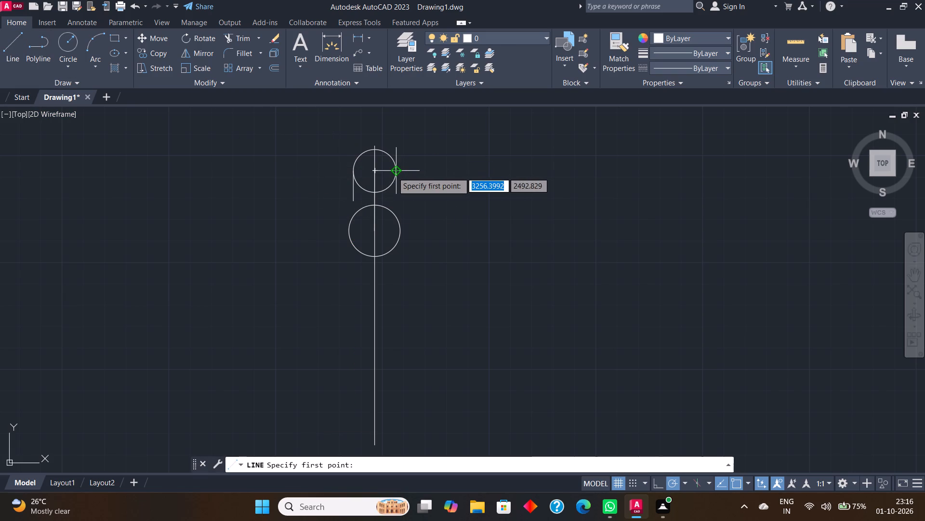
{"action": "left_click", "coordinate": [393, 172]}
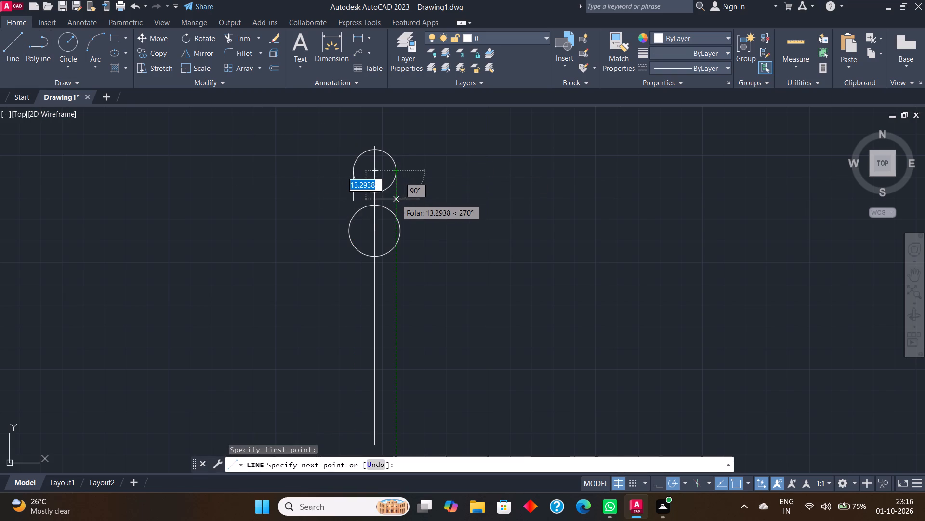
{"action": "type", "text": "14"}
{"action": "key", "text": "Return"}
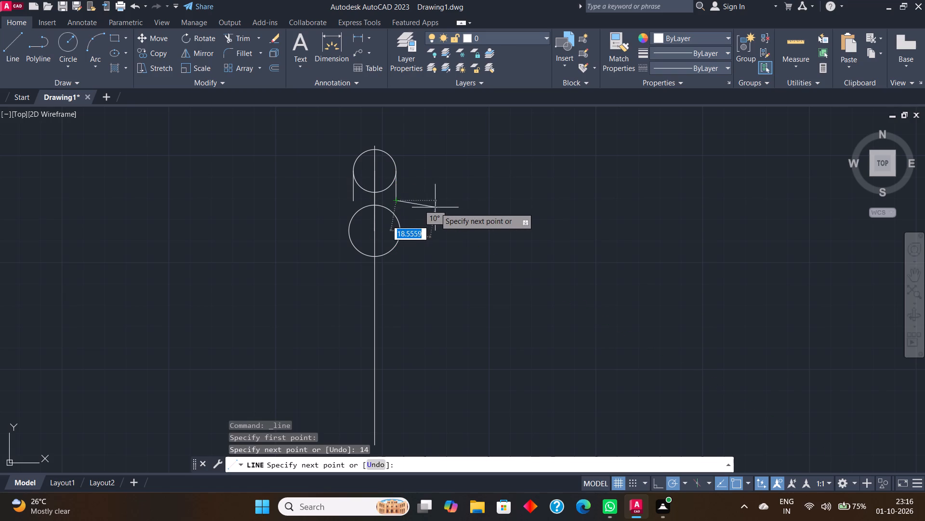
{"action": "key", "text": "Escape"}
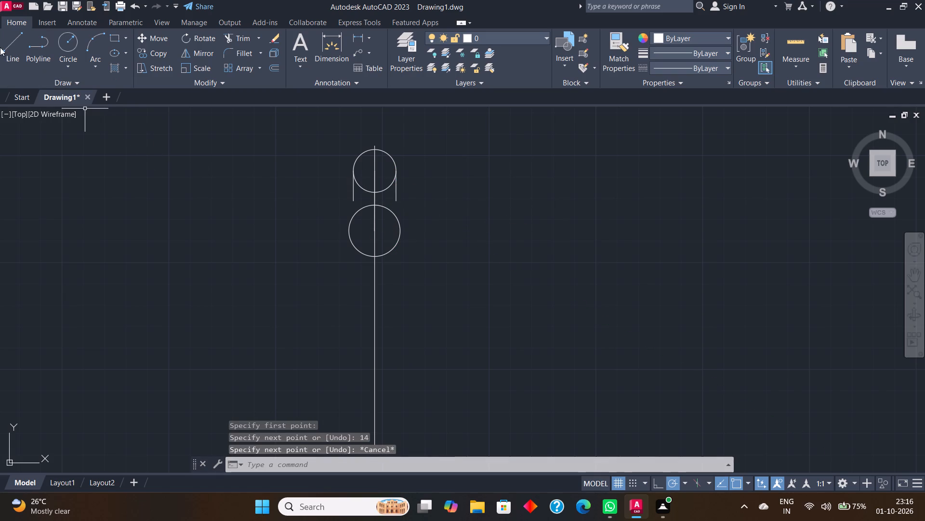
Draw a 14-unit line straight up from the left quadrant of the radius 12 circle.
{"action": "left_click", "coordinate": [4, 45]}
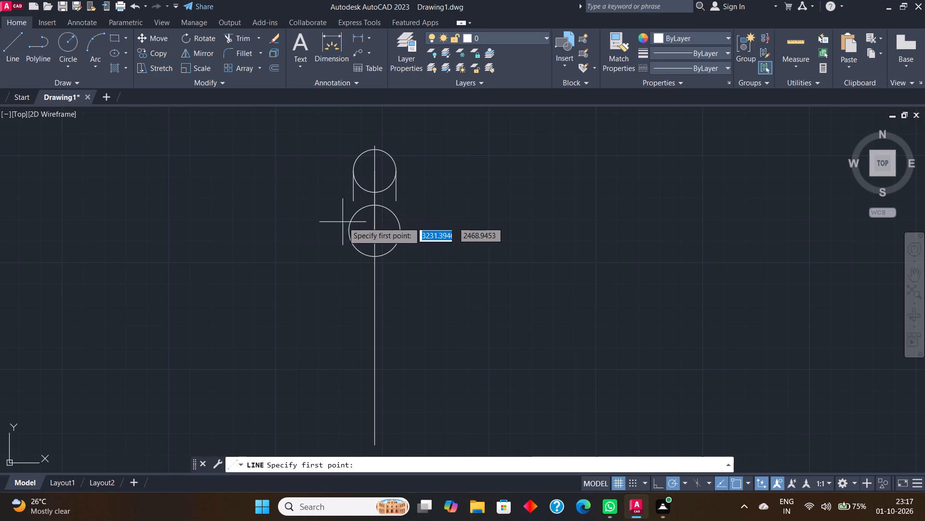
{"action": "left_click", "coordinate": [349, 230]}
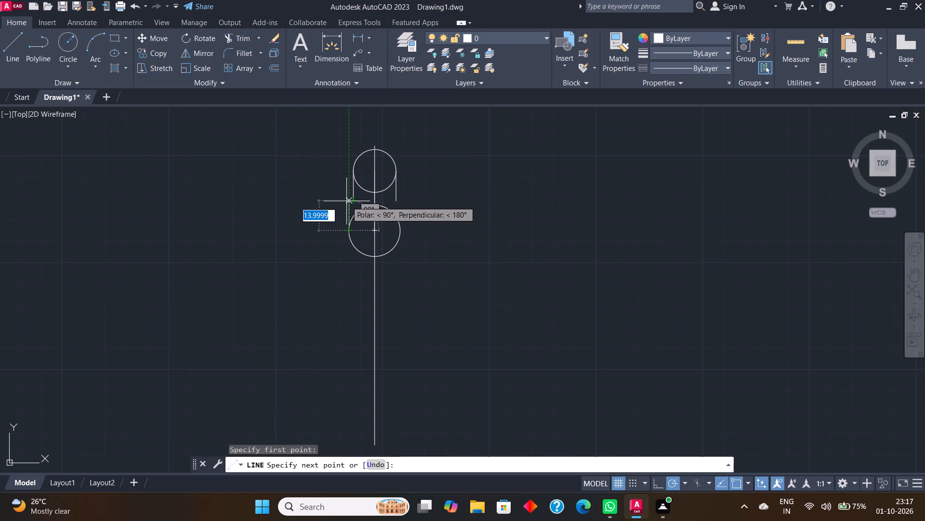
{"action": "type", "text": "14"}
{"action": "key", "text": "Return"}
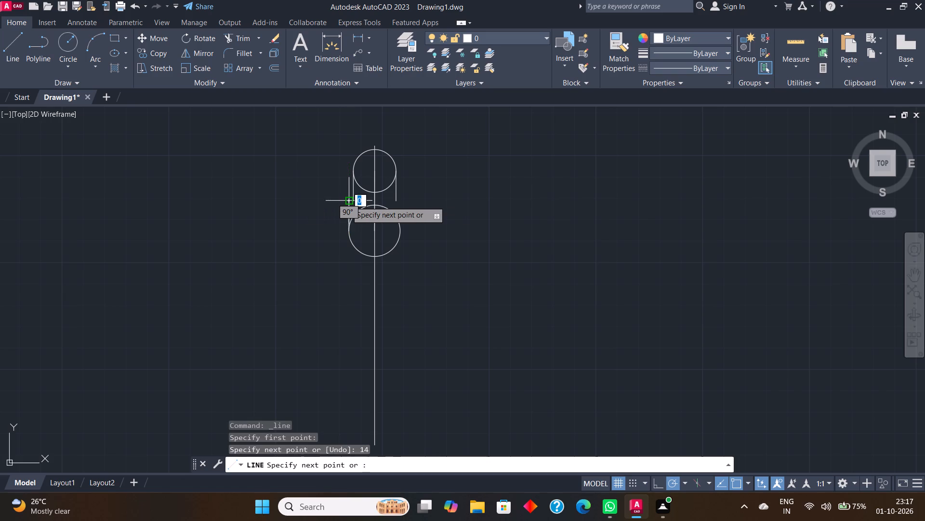
{"action": "right_click", "coordinate": [293, 199]}
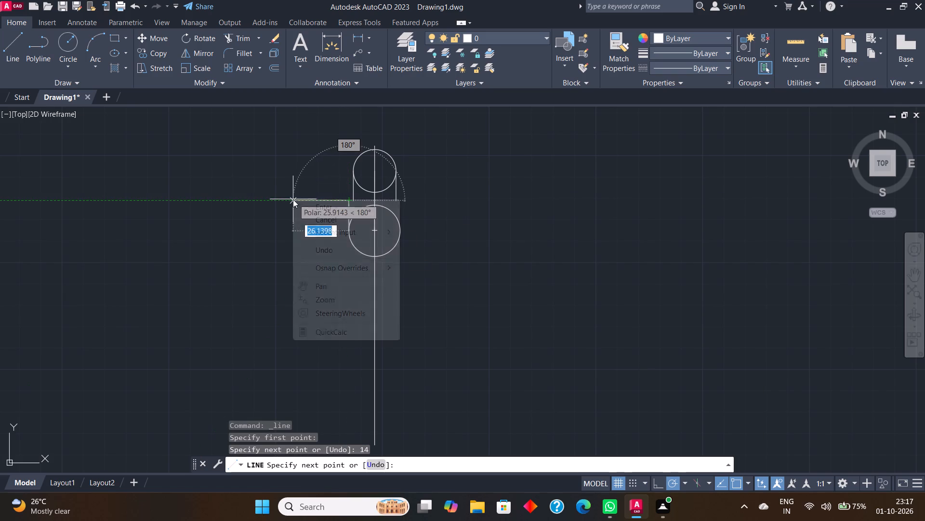
{"action": "left_click", "coordinate": [309, 204]}
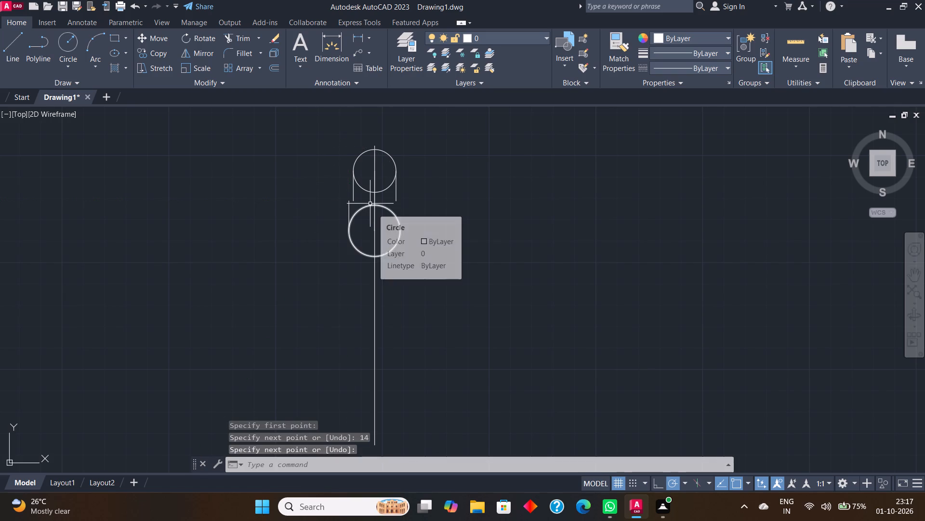
Draw a 14-unit line straight up from the right quadrant of the radius 12 circle.
{"action": "scroll", "coordinate": [365, 227], "scroll_direction": "down", "scroll_amount": 2}
{"action": "scroll", "coordinate": [365, 227], "scroll_direction": "up", "scroll_amount": 2}
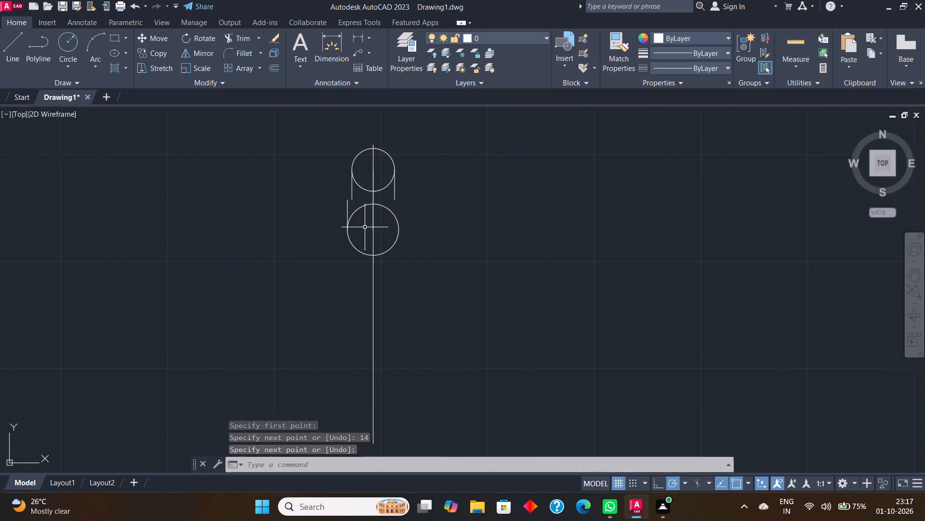
{"action": "left_click", "coordinate": [7, 42]}
{"action": "left_click", "coordinate": [397, 230]}
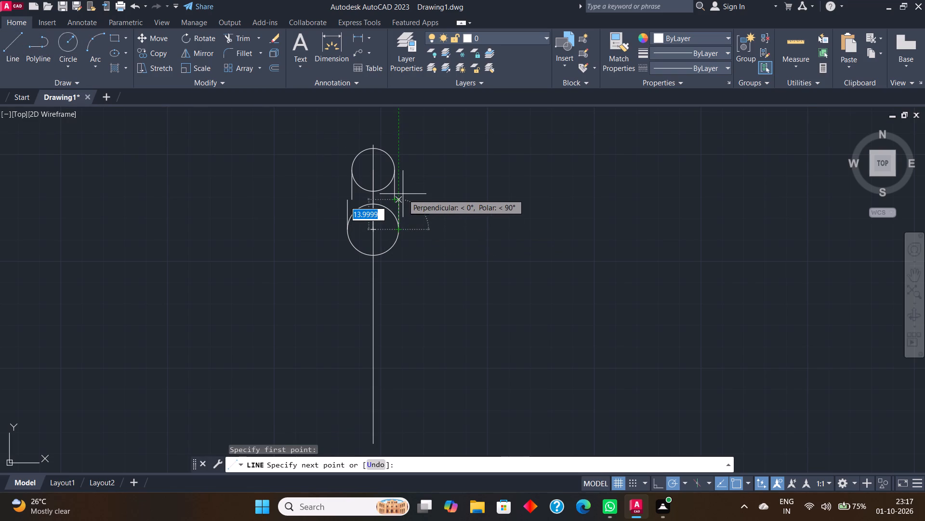
{"action": "type", "text": "14"}
{"action": "key", "text": "Return"}
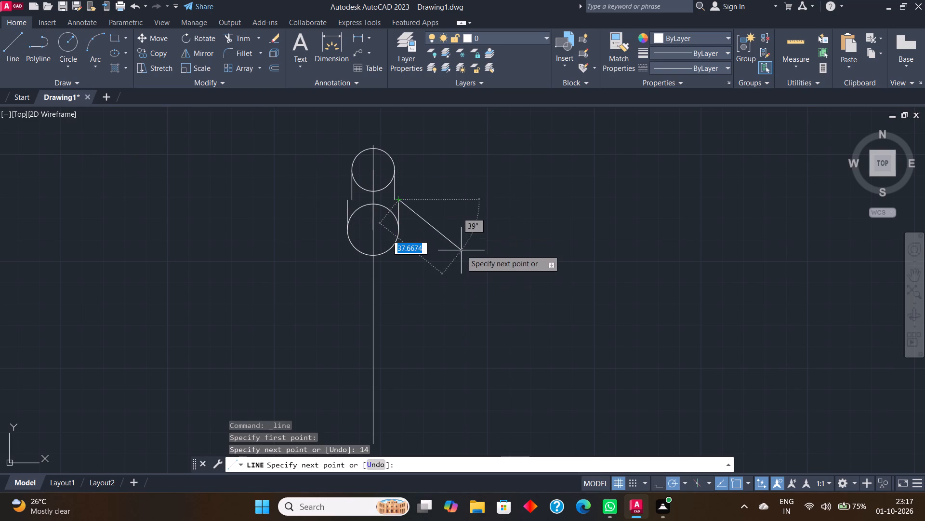
{"action": "key", "text": "Escape"}
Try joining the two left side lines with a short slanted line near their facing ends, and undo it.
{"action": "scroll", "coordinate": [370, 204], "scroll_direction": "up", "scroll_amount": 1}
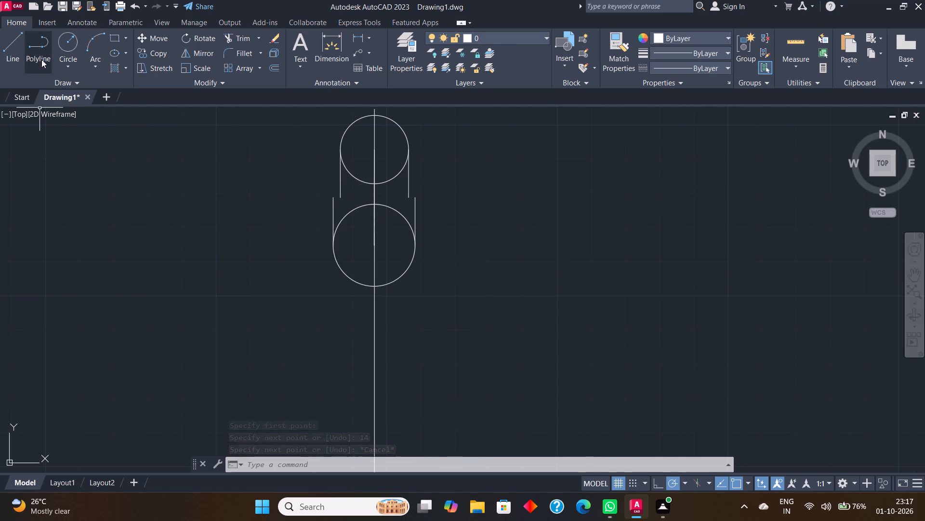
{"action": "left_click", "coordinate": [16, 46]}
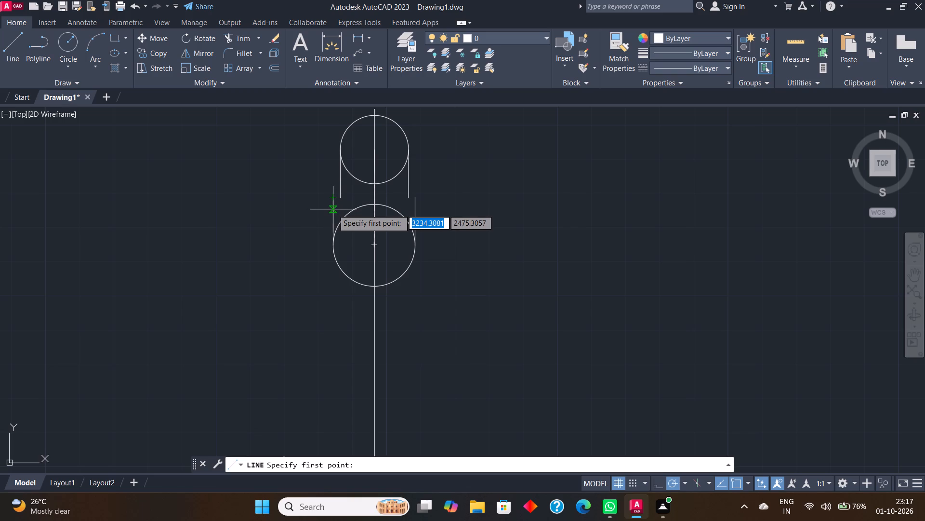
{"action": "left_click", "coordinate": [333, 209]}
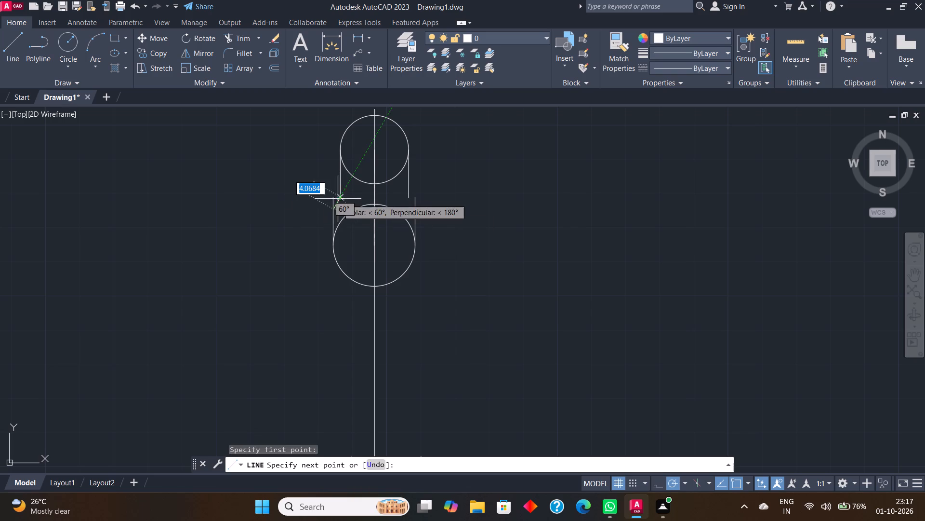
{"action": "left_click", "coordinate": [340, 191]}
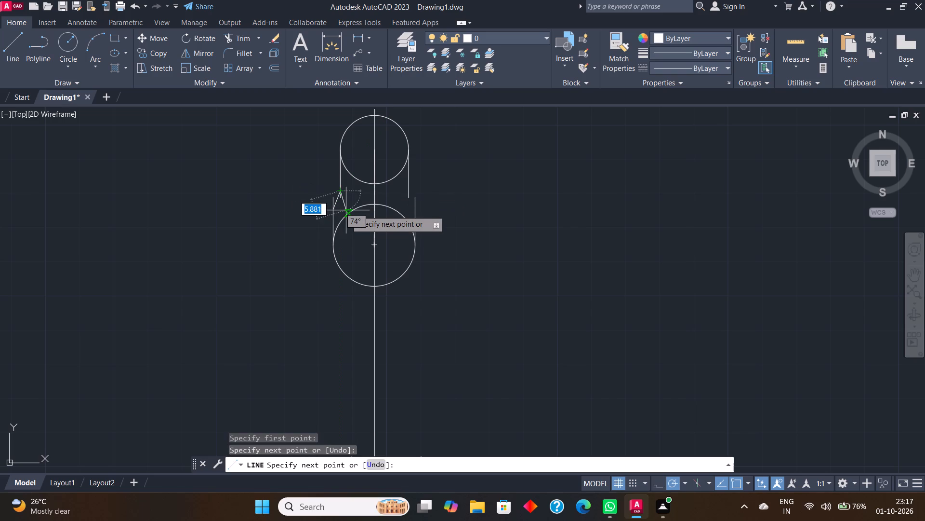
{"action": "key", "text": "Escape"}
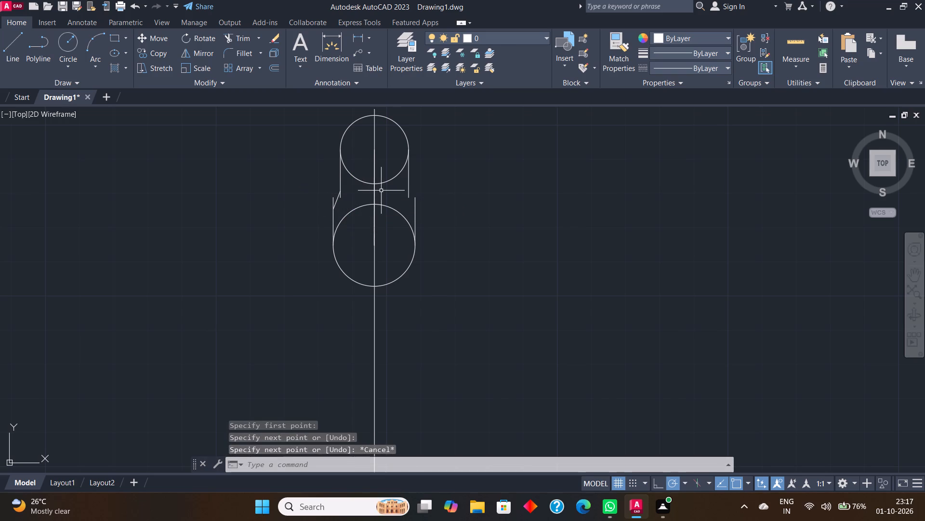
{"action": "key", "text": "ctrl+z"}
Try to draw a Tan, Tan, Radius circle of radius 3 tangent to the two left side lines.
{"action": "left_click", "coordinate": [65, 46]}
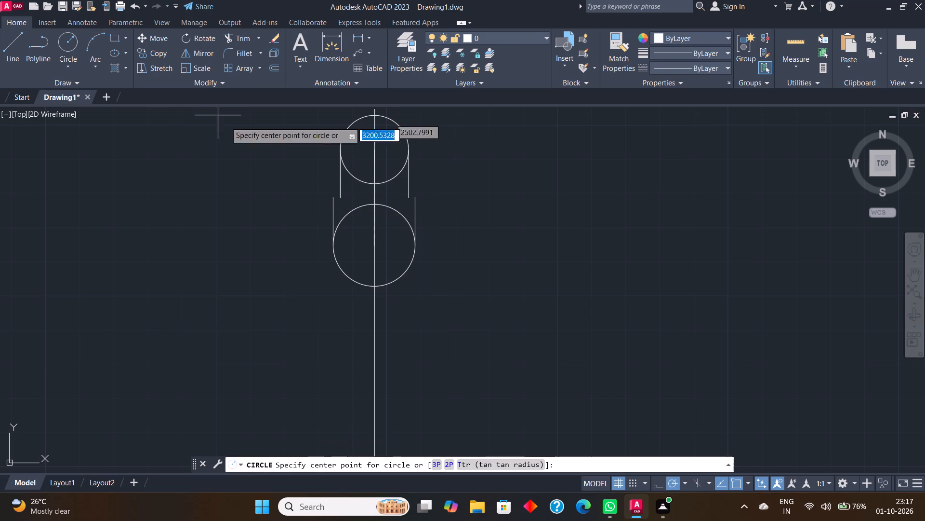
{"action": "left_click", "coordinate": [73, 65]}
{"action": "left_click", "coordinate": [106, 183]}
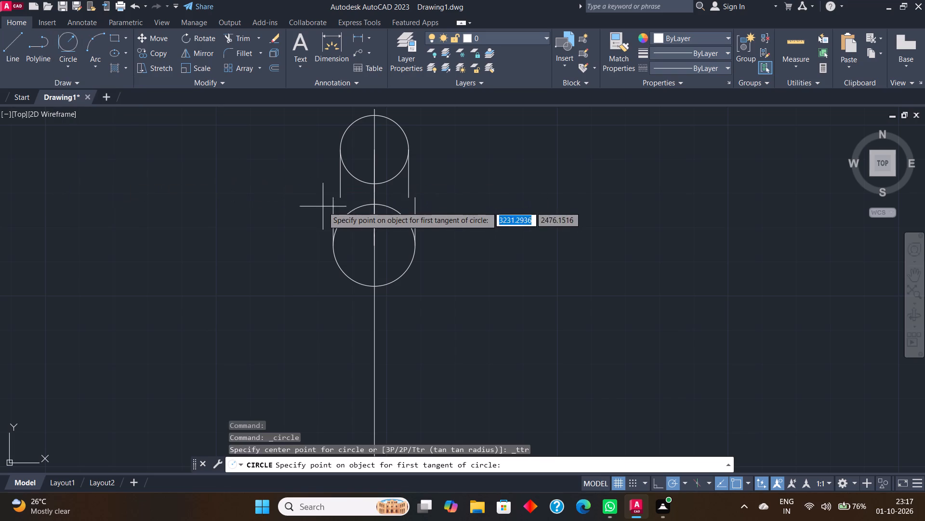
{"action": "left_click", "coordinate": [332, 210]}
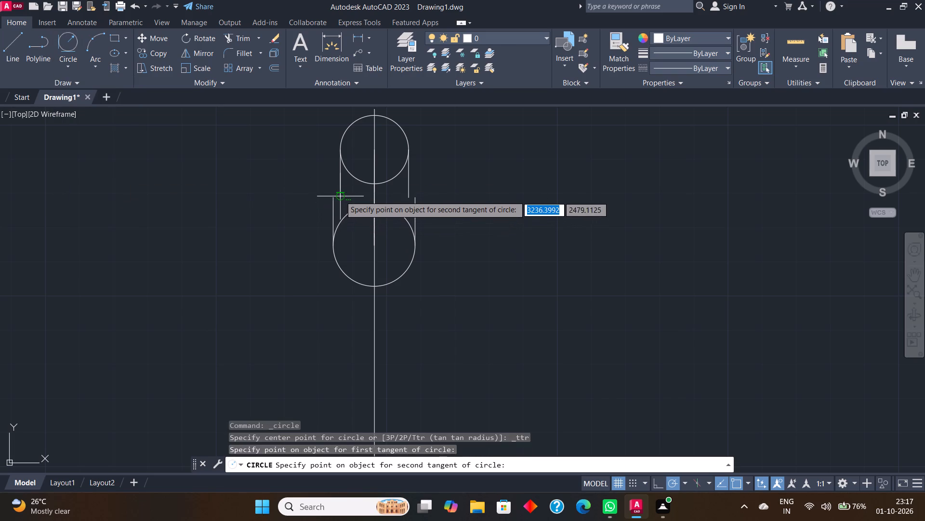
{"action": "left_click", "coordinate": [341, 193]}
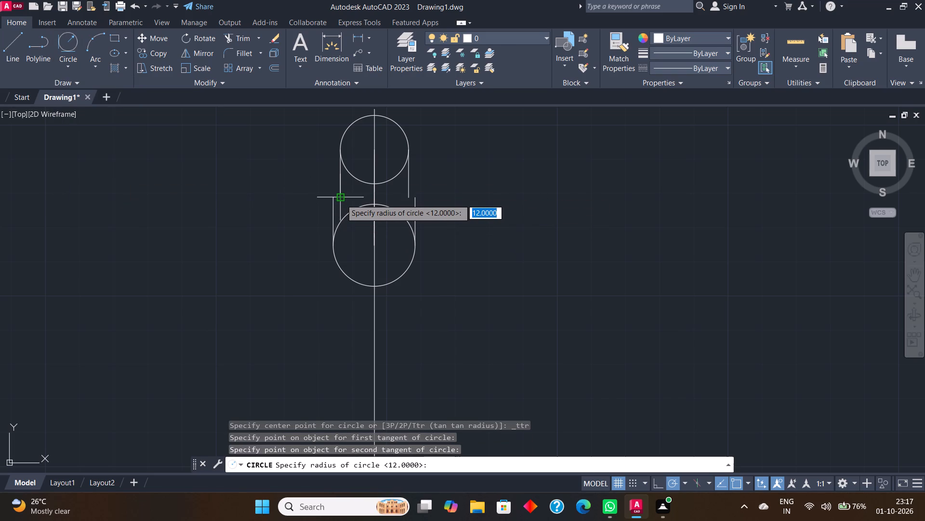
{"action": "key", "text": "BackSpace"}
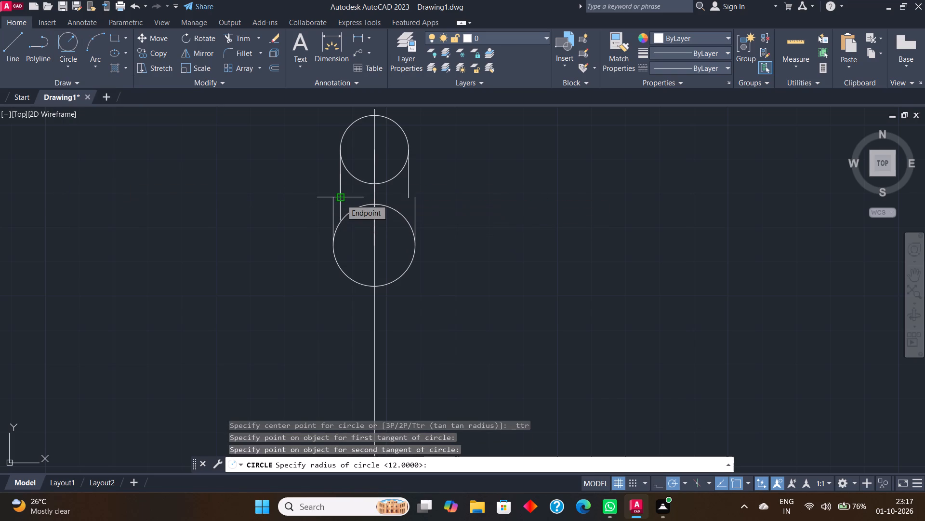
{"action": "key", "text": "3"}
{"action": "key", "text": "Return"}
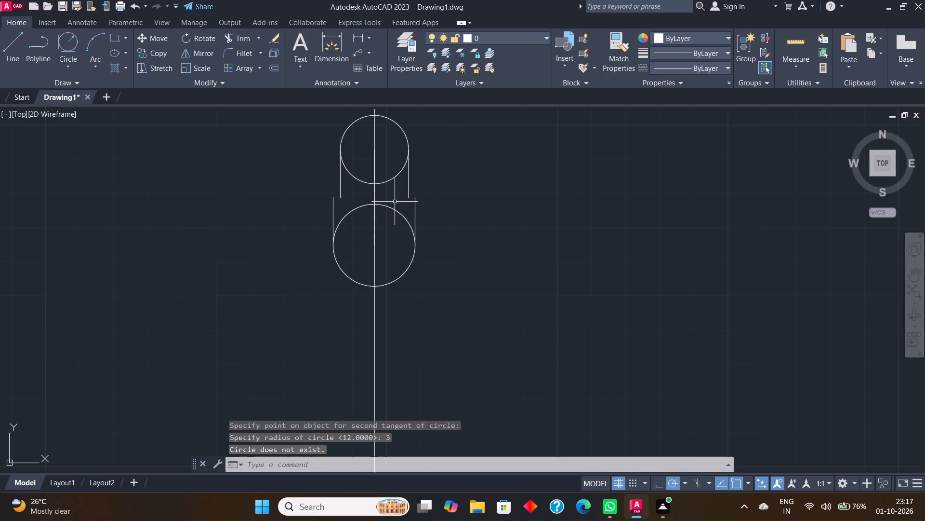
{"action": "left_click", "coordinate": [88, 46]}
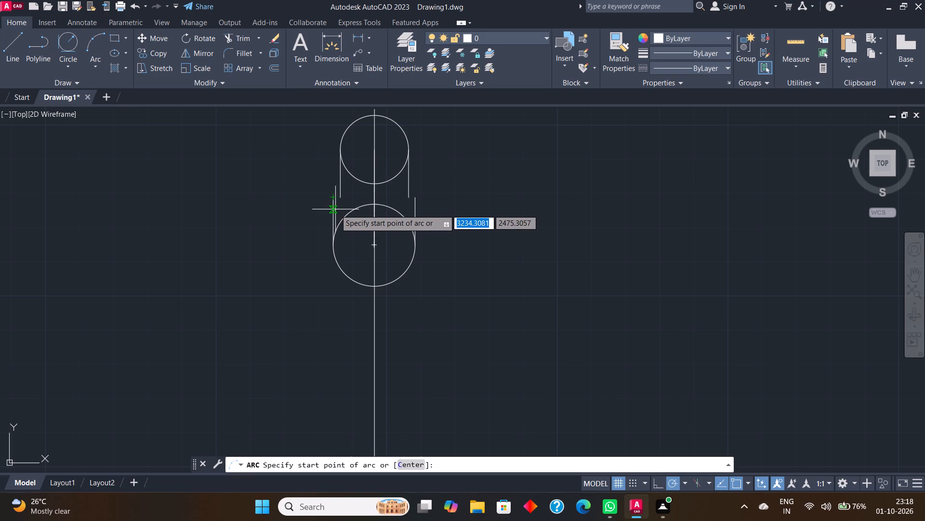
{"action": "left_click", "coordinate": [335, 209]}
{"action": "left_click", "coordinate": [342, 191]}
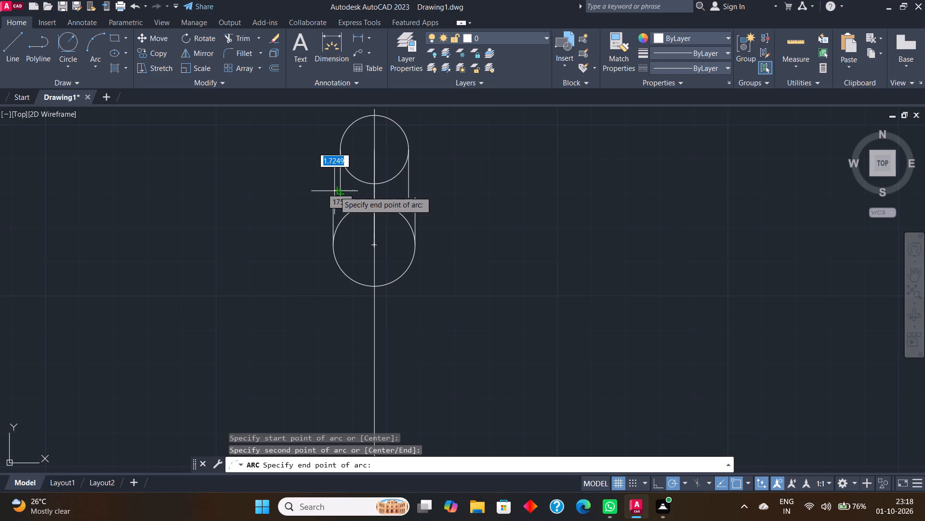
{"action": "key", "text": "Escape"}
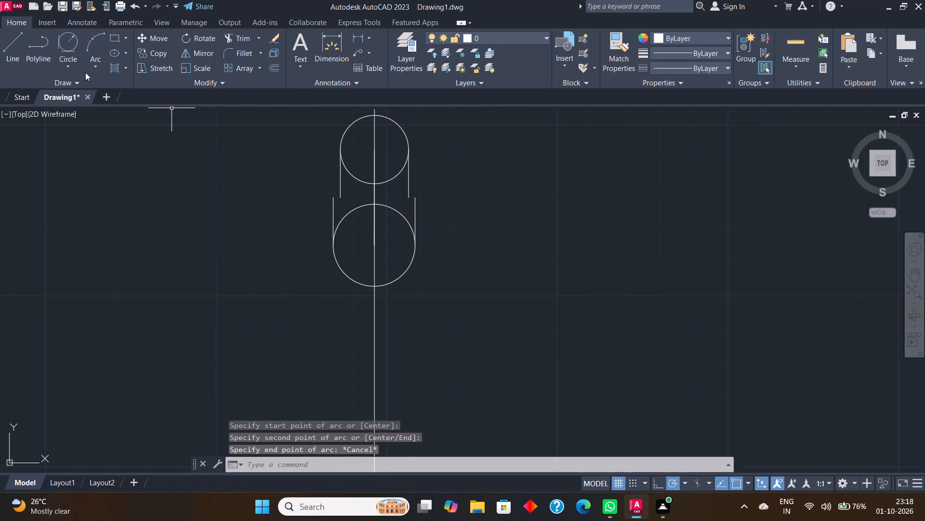
Draw a Start, End, Radius arc of radius 3 from the lower left side line to the upper left side line, near their facing ends.
{"action": "left_click", "coordinate": [97, 66]}
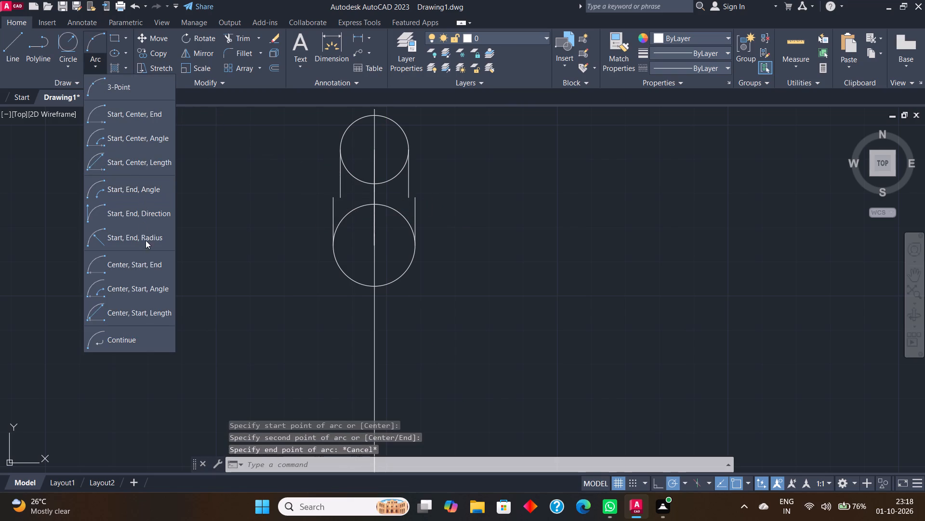
{"action": "left_click", "coordinate": [139, 242]}
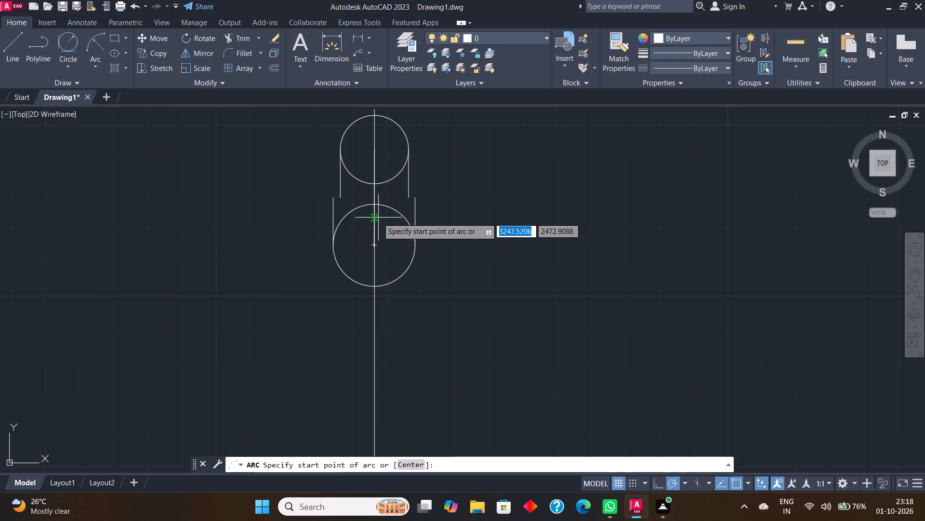
{"action": "left_click", "coordinate": [335, 207]}
{"action": "left_click", "coordinate": [343, 189]}
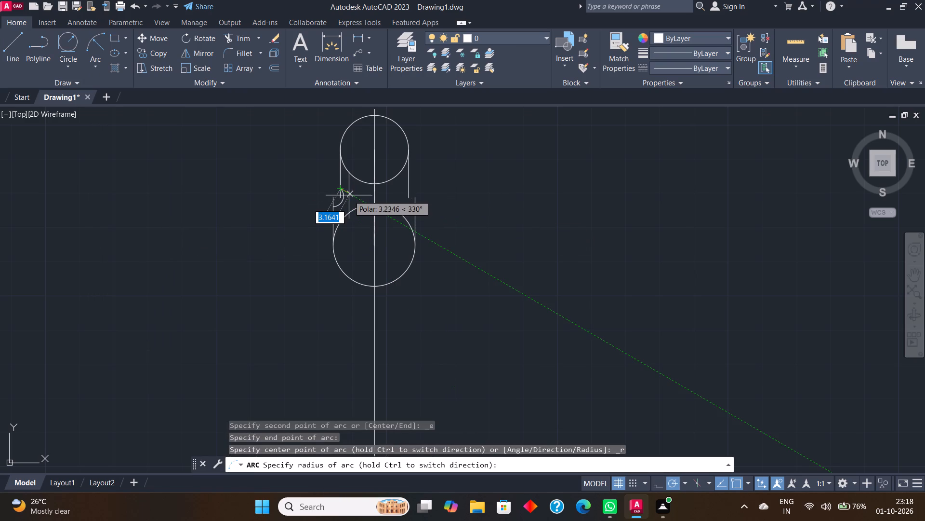
{"action": "key", "text": "BackSpace"}
{"action": "key", "text": "3"}
{"action": "key", "text": "Return"}
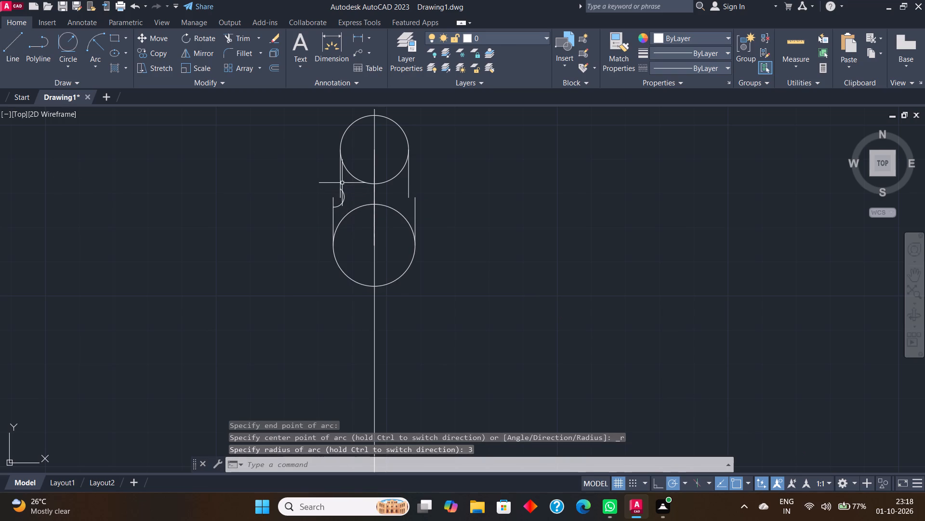
Undo the radius 3 arc drawn between the two left side lines.
{"action": "scroll", "coordinate": [341, 170], "scroll_direction": "up", "scroll_amount": 1}
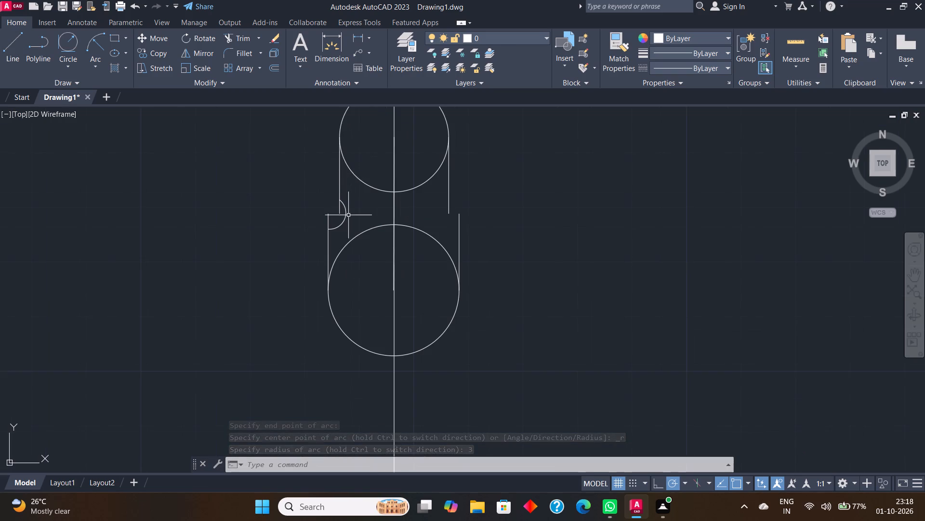
{"action": "scroll", "coordinate": [346, 211], "scroll_direction": "up", "scroll_amount": 2}
{"action": "key", "text": "Escape"}
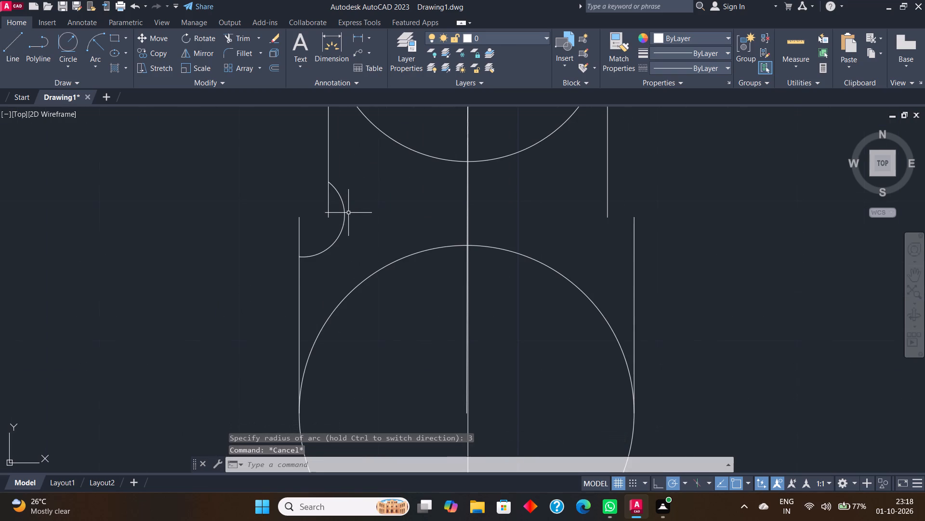
{"action": "key", "text": "ctrl+z"}
{"action": "key", "text": "ctrl+z"}
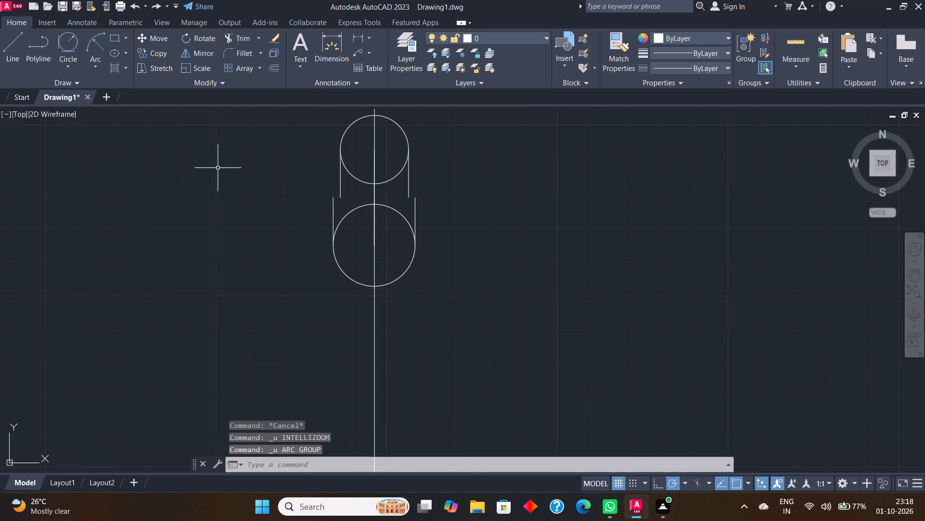
Draw a 1.5-unit line straight down from the top end of the lower left side line.
{"action": "left_click", "coordinate": [8, 41]}
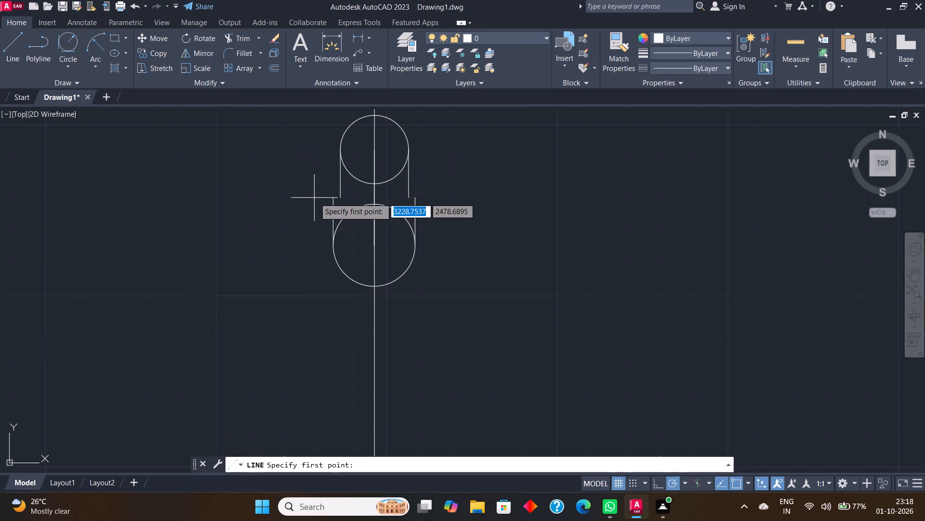
{"action": "left_click", "coordinate": [330, 198]}
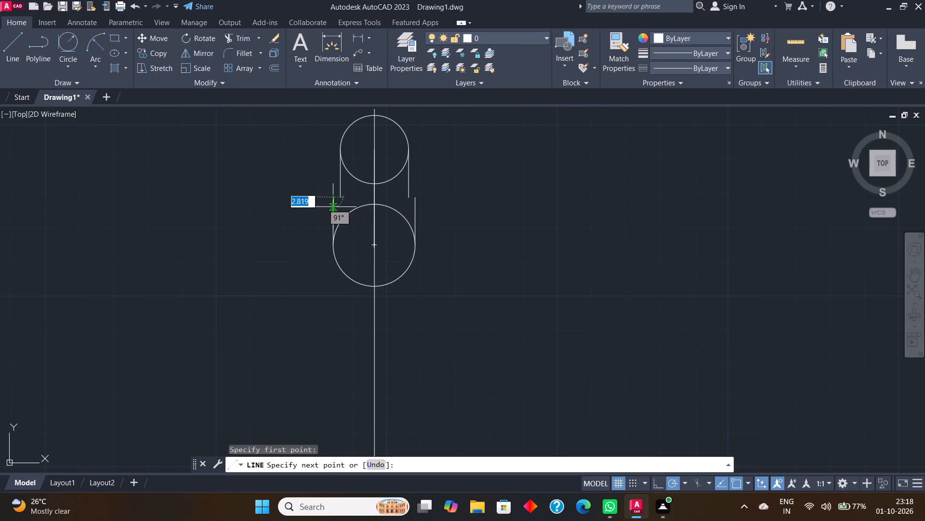
{"action": "key", "text": "1"}
{"action": "type", "text": ".5"}
{"action": "key", "text": "Return"}
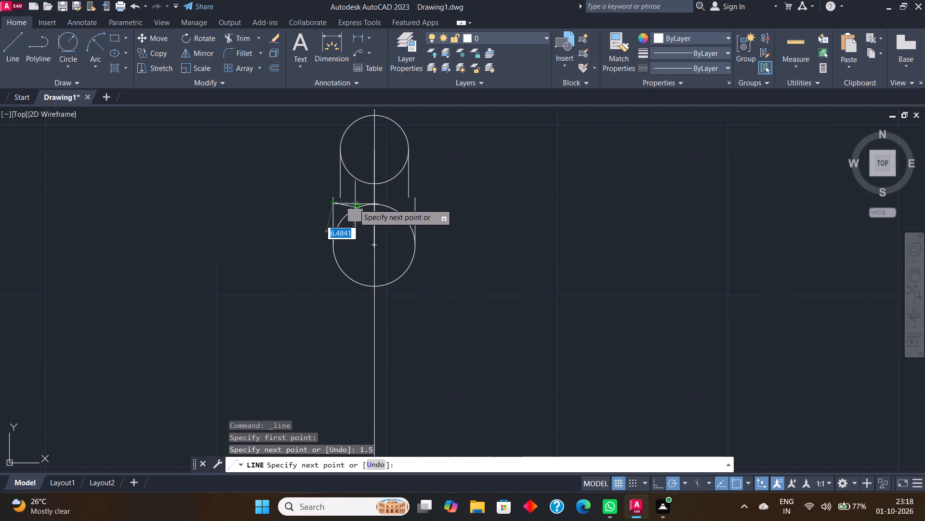
{"action": "key", "text": "Escape"}
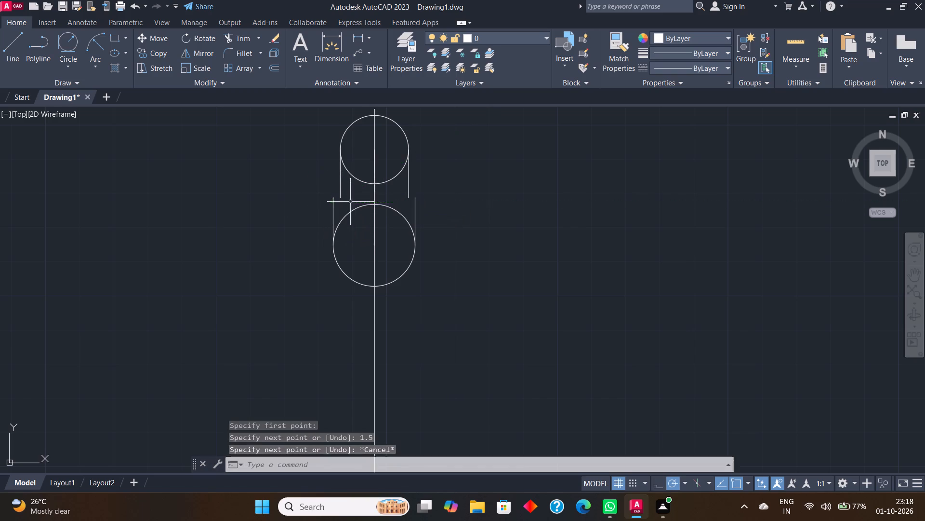
Draw a 1.5-unit line straight up from the bottom end of the upper left side line.
{"action": "left_click", "coordinate": [8, 43]}
{"action": "scroll", "coordinate": [350, 209], "scroll_direction": "down", "scroll_amount": 2}
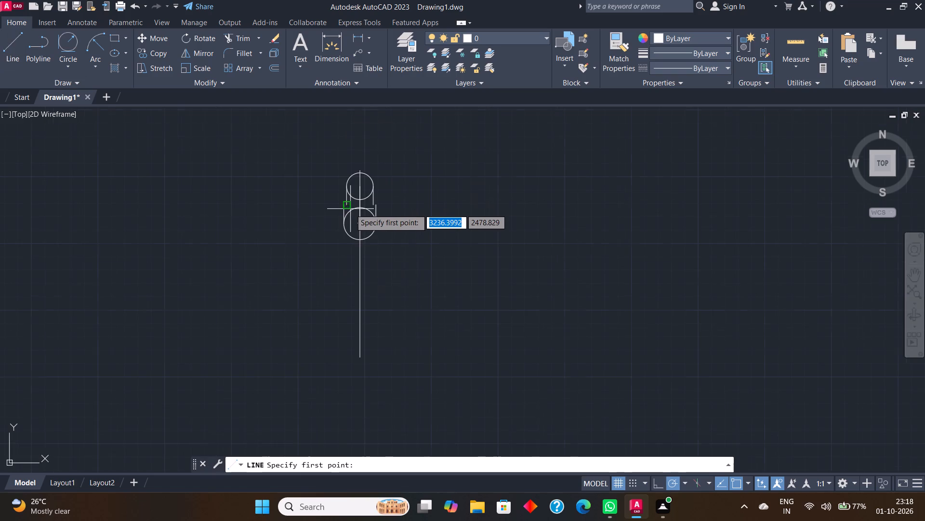
{"action": "scroll", "coordinate": [346, 204], "scroll_direction": "up", "scroll_amount": 3}
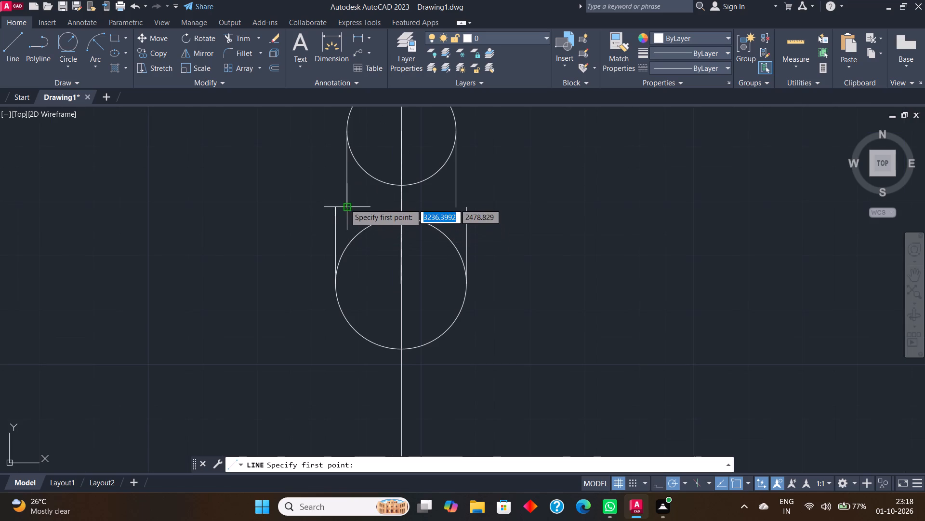
{"action": "left_click", "coordinate": [344, 204]}
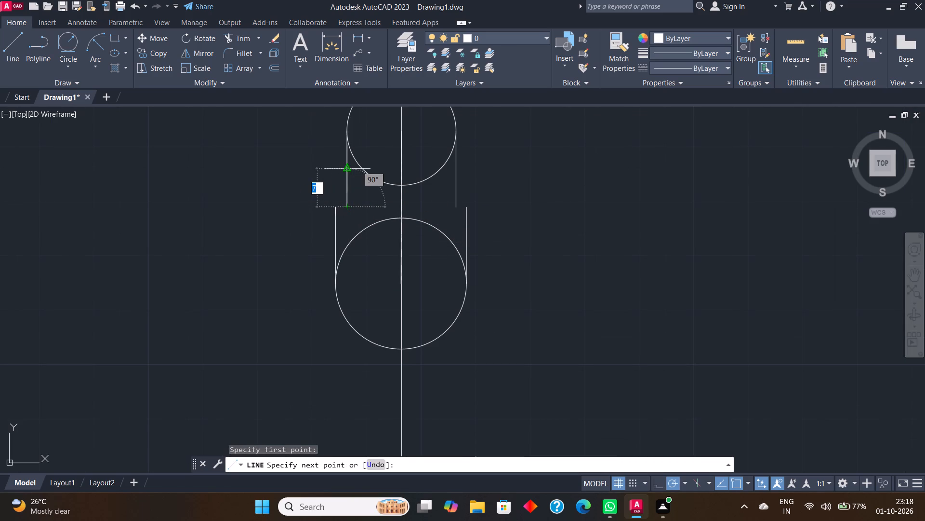
{"action": "type", "text": "1.5"}
{"action": "key", "text": "Return"}
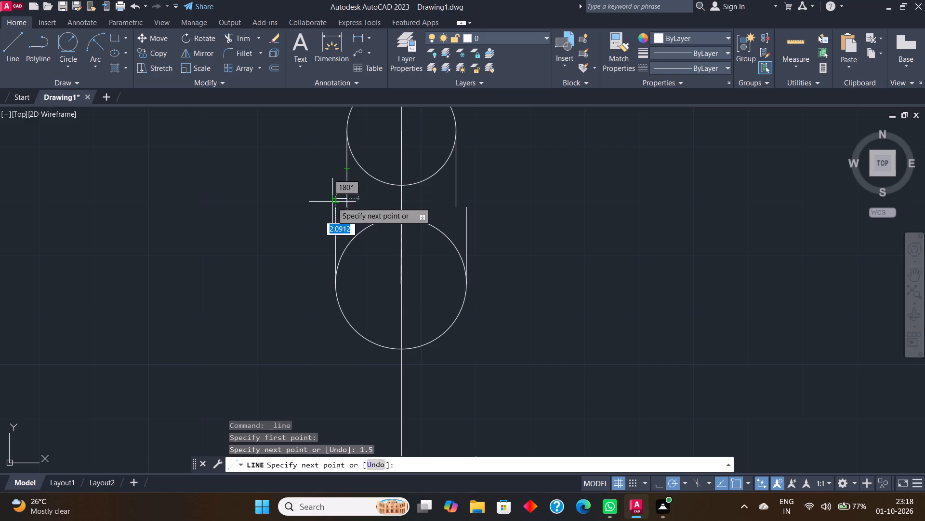
{"action": "key", "text": "Escape"}
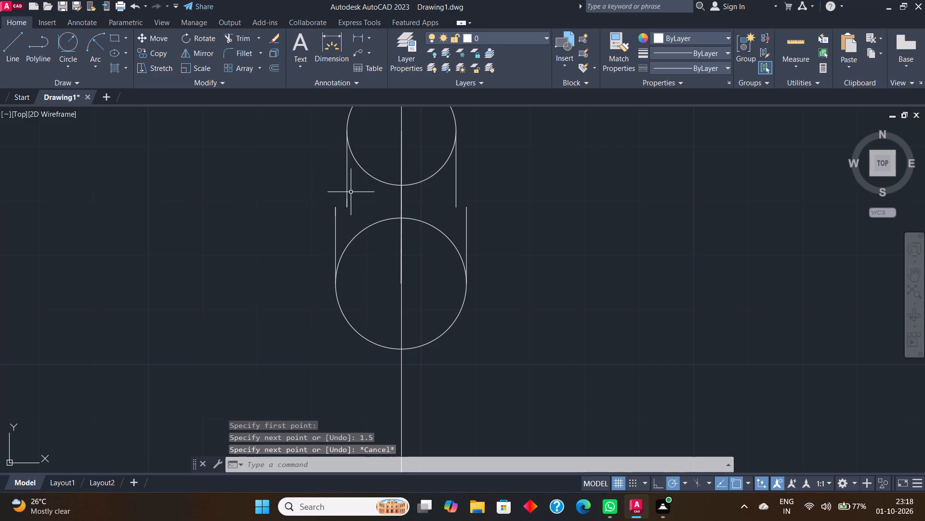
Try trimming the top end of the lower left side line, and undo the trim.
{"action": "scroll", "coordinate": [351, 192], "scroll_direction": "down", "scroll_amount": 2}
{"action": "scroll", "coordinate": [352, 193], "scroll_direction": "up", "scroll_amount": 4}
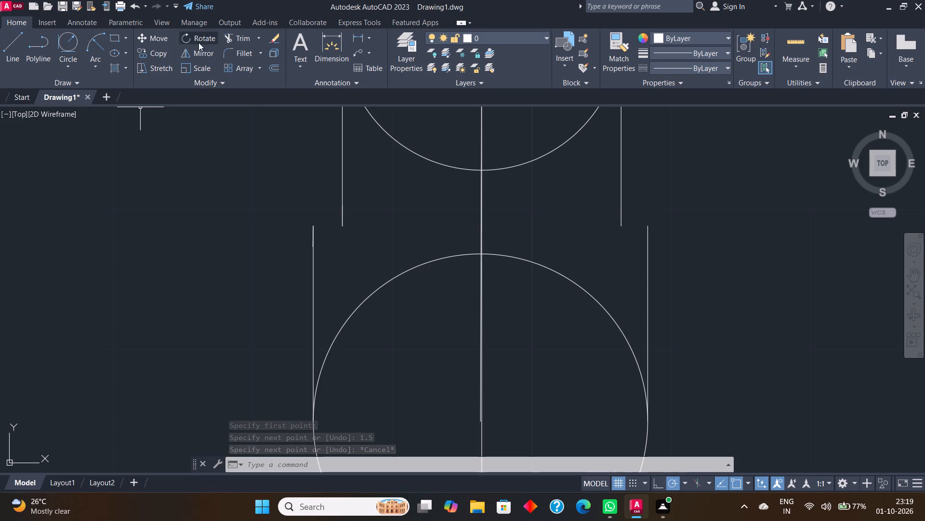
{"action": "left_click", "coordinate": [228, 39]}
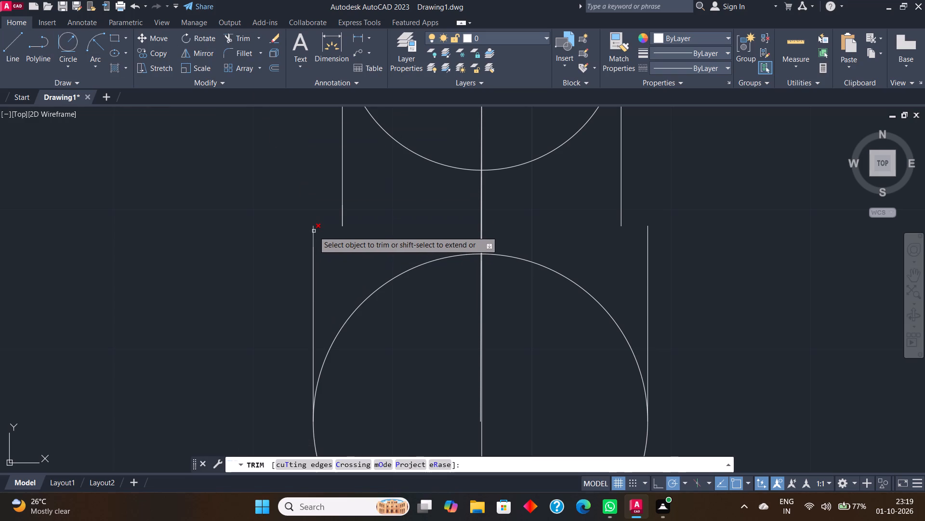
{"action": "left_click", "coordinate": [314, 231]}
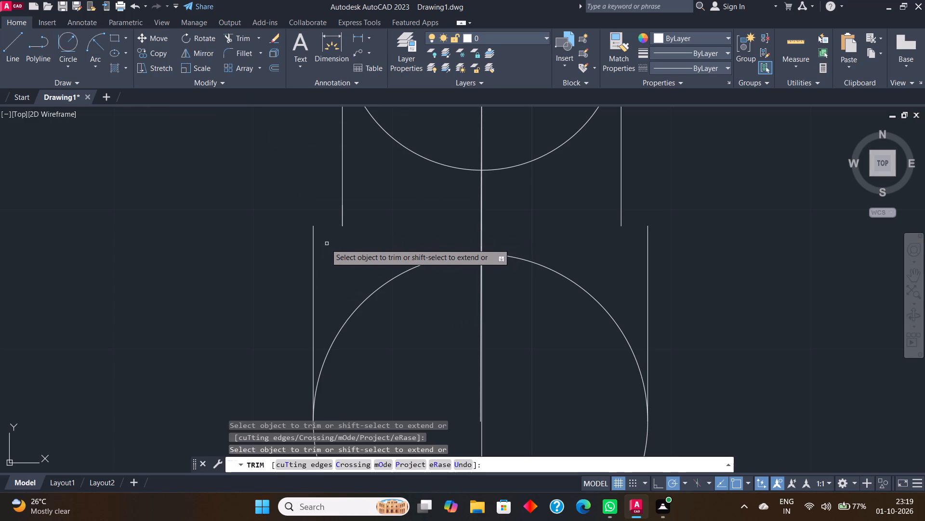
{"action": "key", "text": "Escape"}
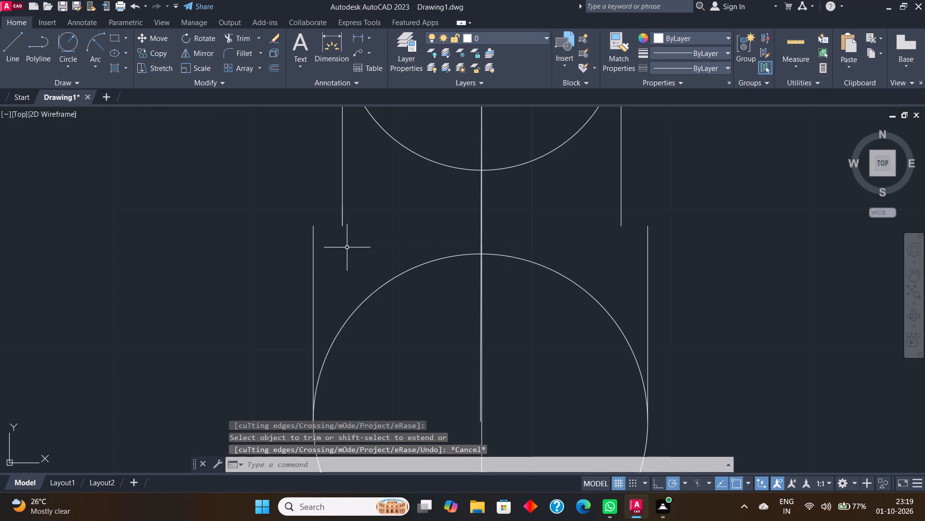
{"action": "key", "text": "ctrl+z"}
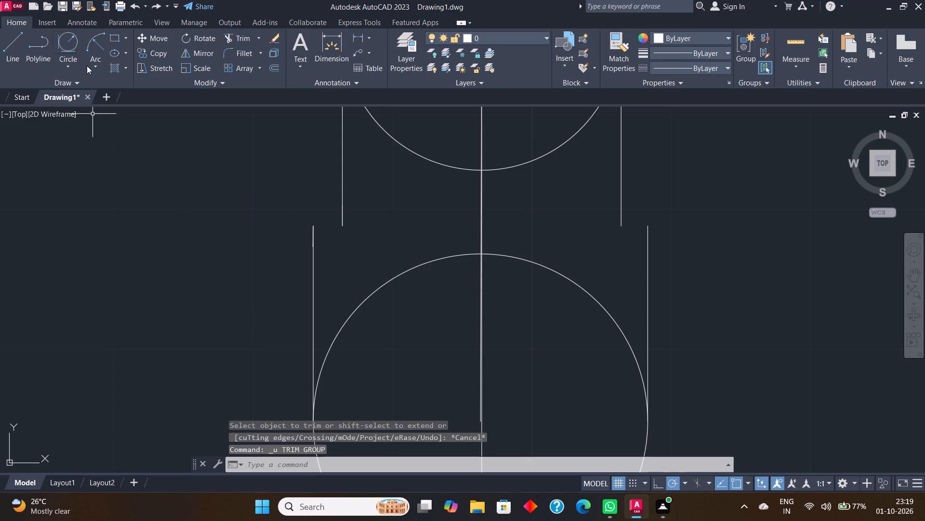
Draw short horizontal lines to both sides of the lower left side line from the bottom end of its 1.5-unit segment.
{"action": "left_click", "coordinate": [9, 38]}
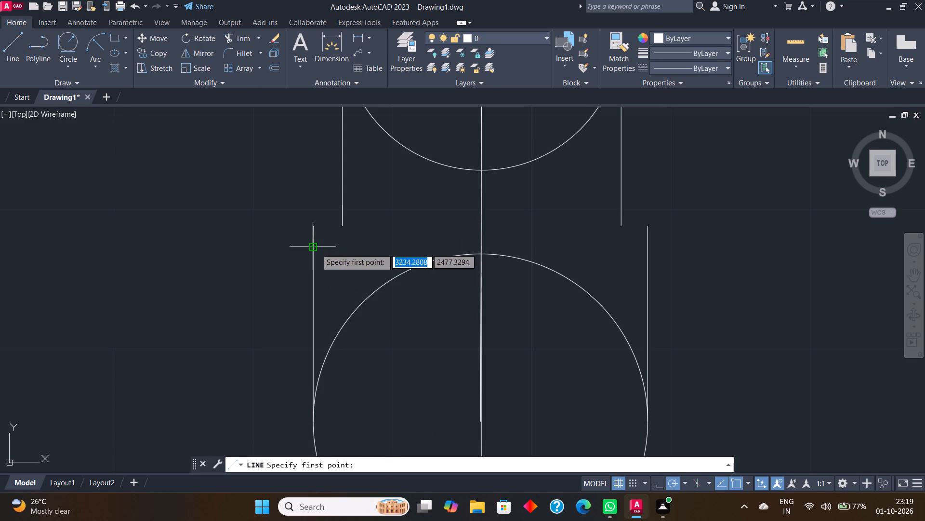
{"action": "left_click", "coordinate": [316, 248]}
{"action": "left_click", "coordinate": [336, 249]}
{"action": "key", "text": "Escape"}
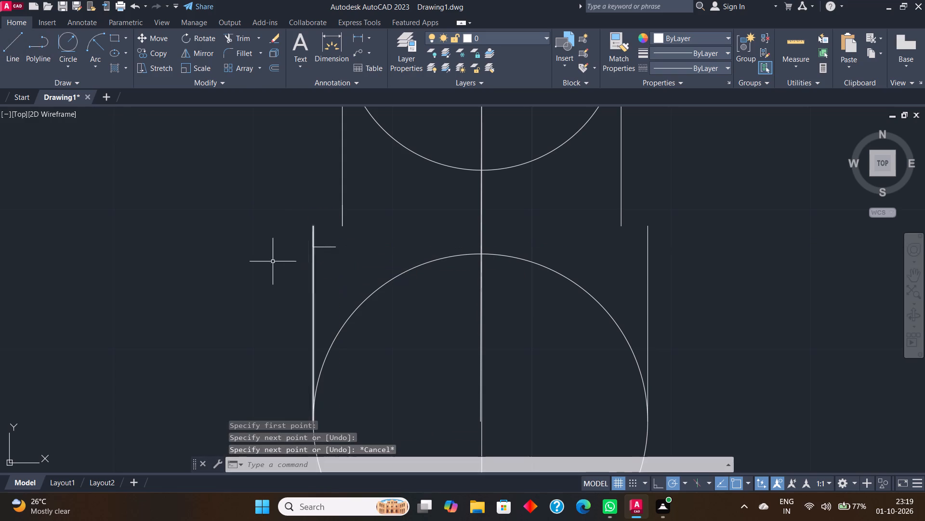
{"action": "left_click", "coordinate": [23, 47]}
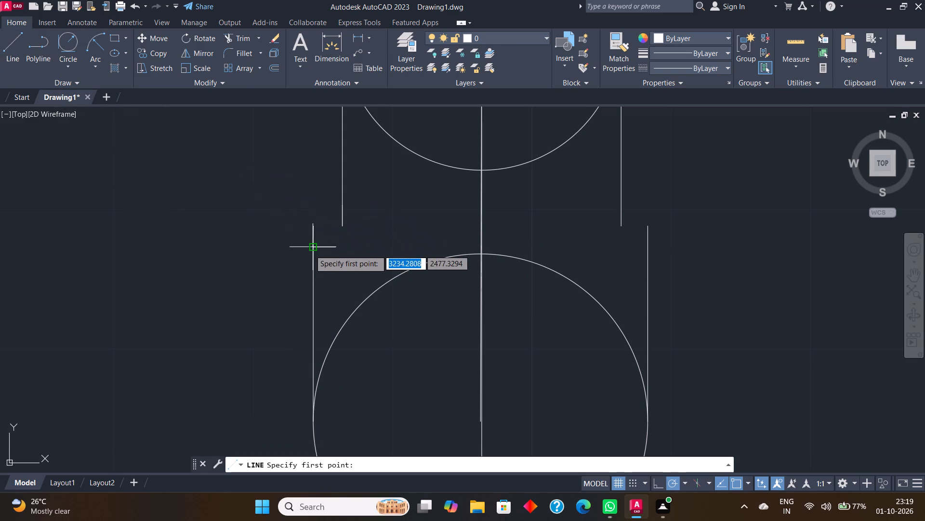
{"action": "left_click", "coordinate": [311, 250]}
{"action": "left_click", "coordinate": [282, 249]}
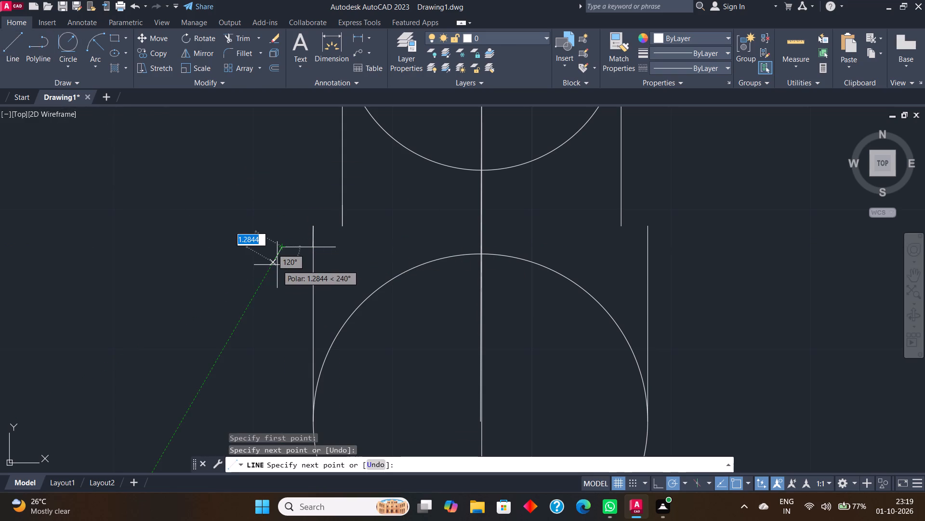
{"action": "key", "text": "Escape"}
Draw short horizontal lines to both sides of the upper left side line from the top end of its 1.5-unit segment.
{"action": "left_click", "coordinate": [16, 44]}
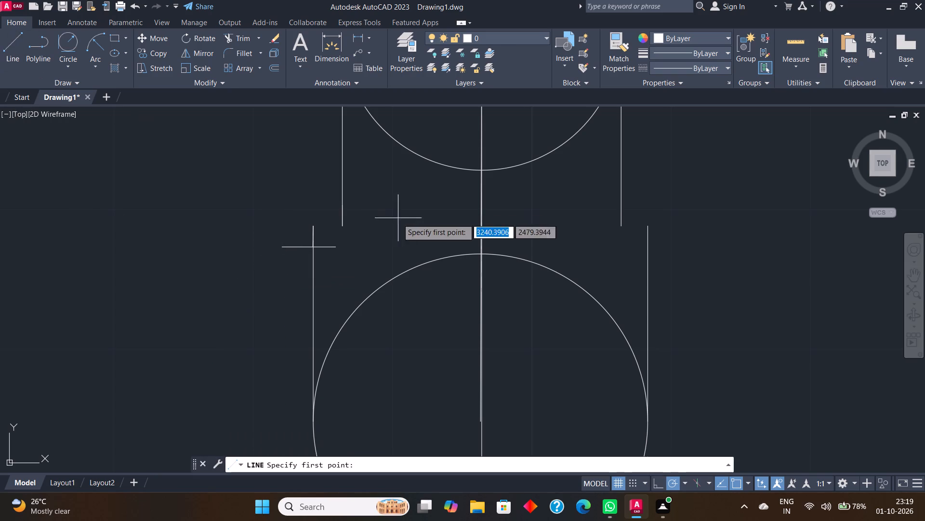
{"action": "left_click", "coordinate": [342, 206]}
{"action": "left_click", "coordinate": [369, 204]}
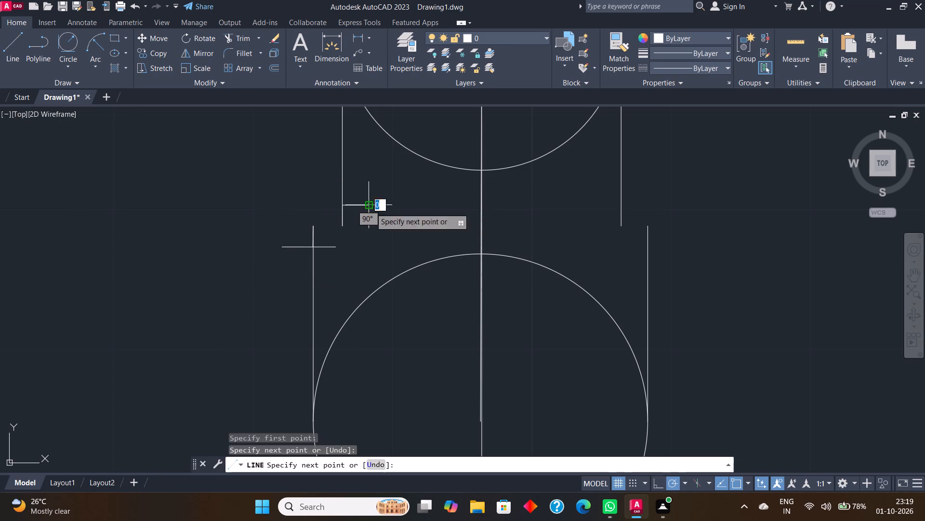
{"action": "key", "text": "Escape"}
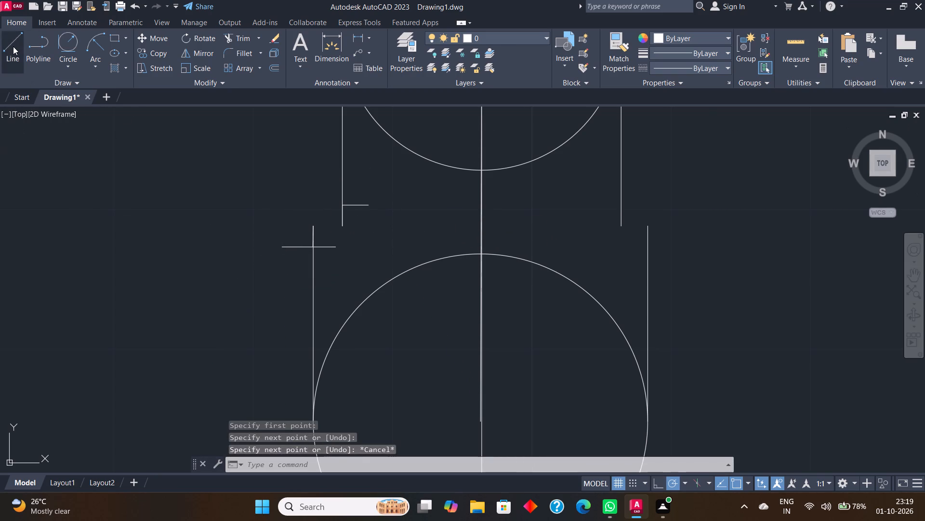
{"action": "left_click", "coordinate": [13, 46]}
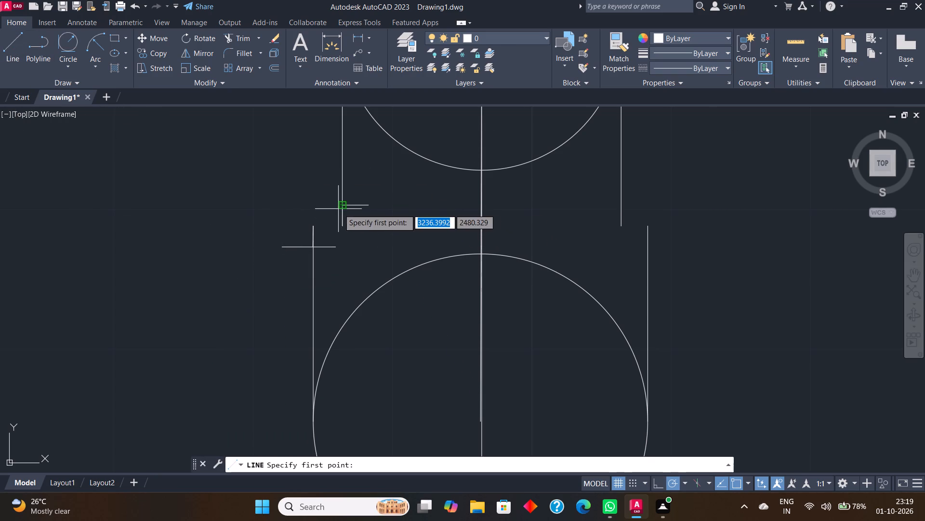
{"action": "left_click", "coordinate": [343, 209]}
{"action": "left_click", "coordinate": [305, 209]}
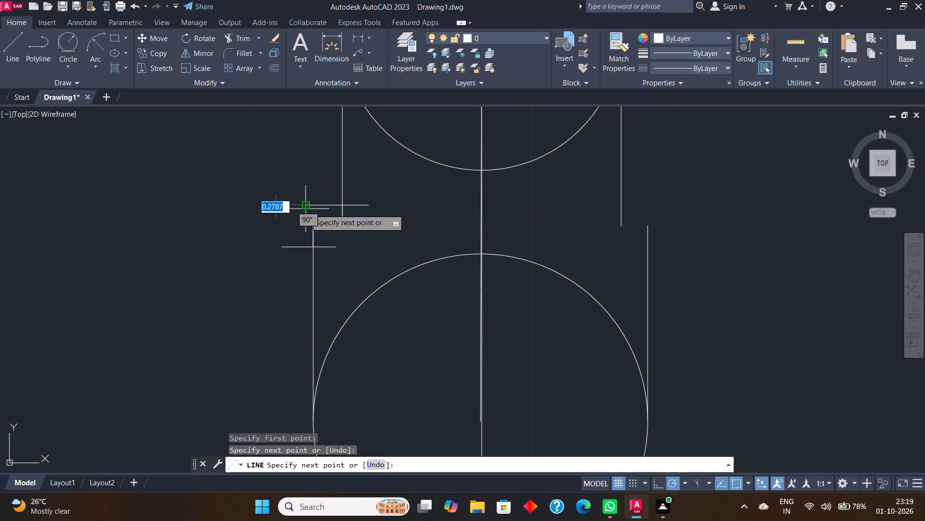
{"action": "key", "text": "Escape"}
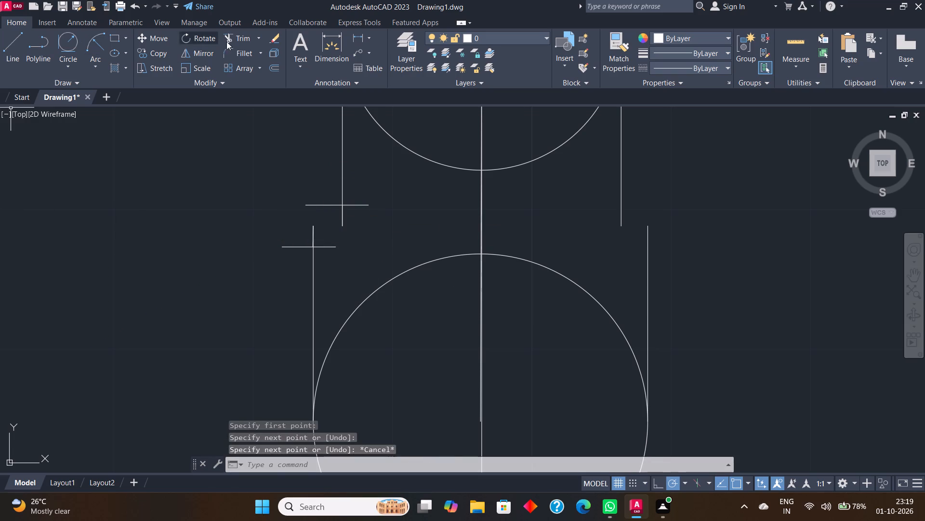
Trim the lower left side line above its horizontal marker lines, and remove both marker lines.
{"action": "left_click", "coordinate": [230, 40]}
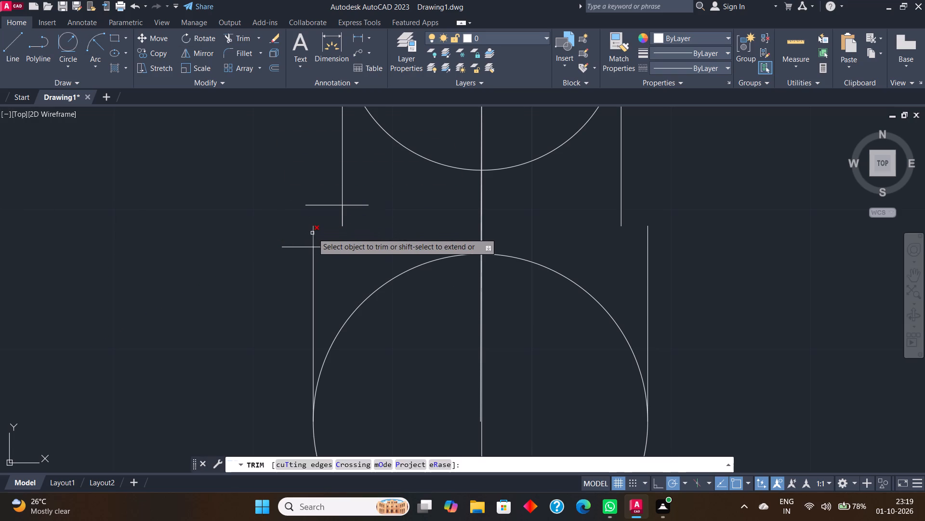
{"action": "left_click", "coordinate": [313, 233]}
{"action": "left_click", "coordinate": [313, 233]}
{"action": "left_click", "coordinate": [314, 234]}
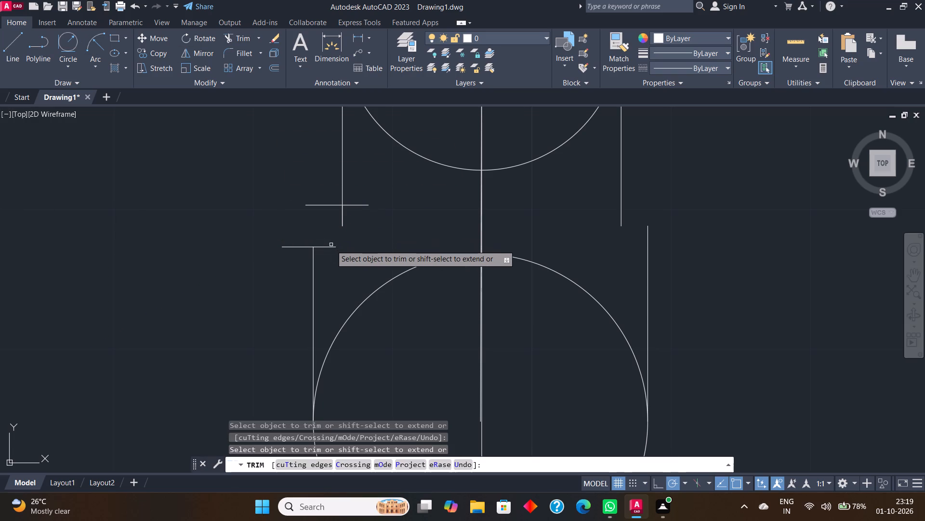
{"action": "left_click", "coordinate": [332, 247]}
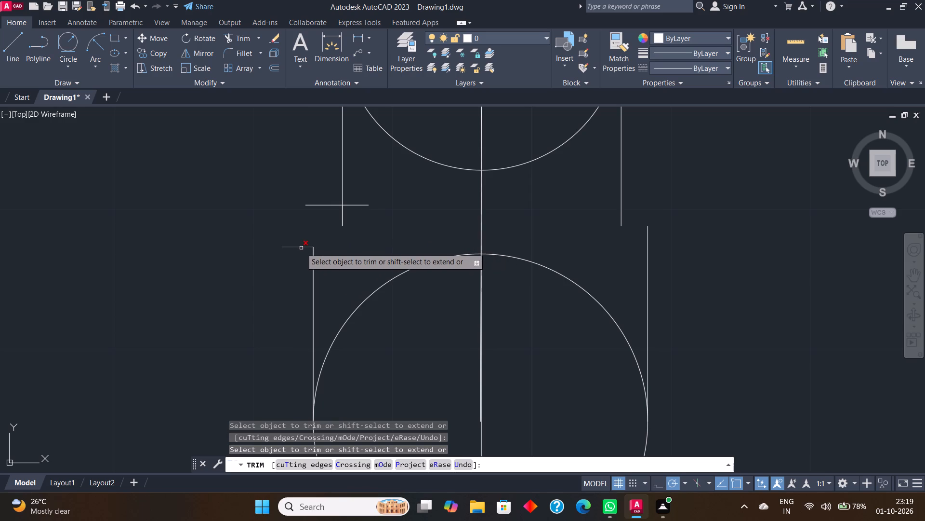
{"action": "left_click", "coordinate": [301, 248]}
Trim the upper left side line below its horizontal marker lines, and remove both marker lines.
{"action": "left_click", "coordinate": [343, 217]}
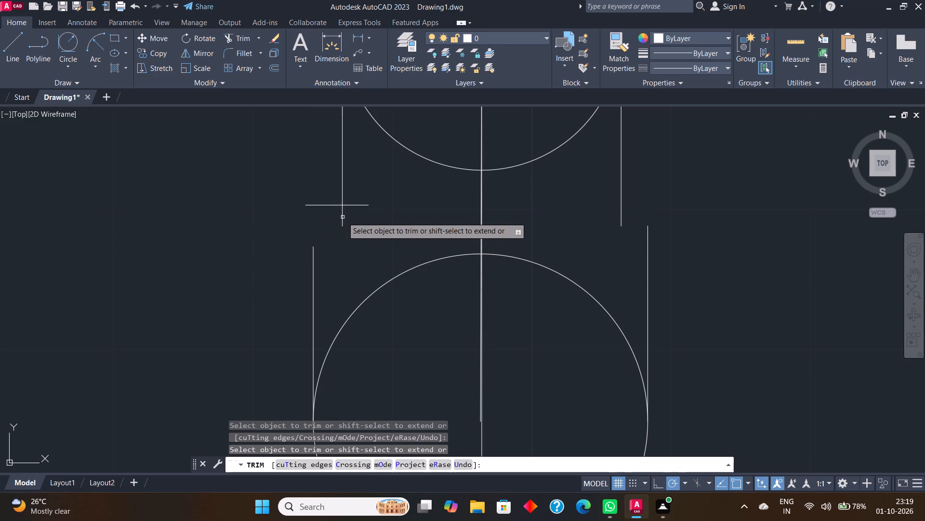
{"action": "left_click", "coordinate": [343, 217]}
{"action": "left_click", "coordinate": [350, 205]}
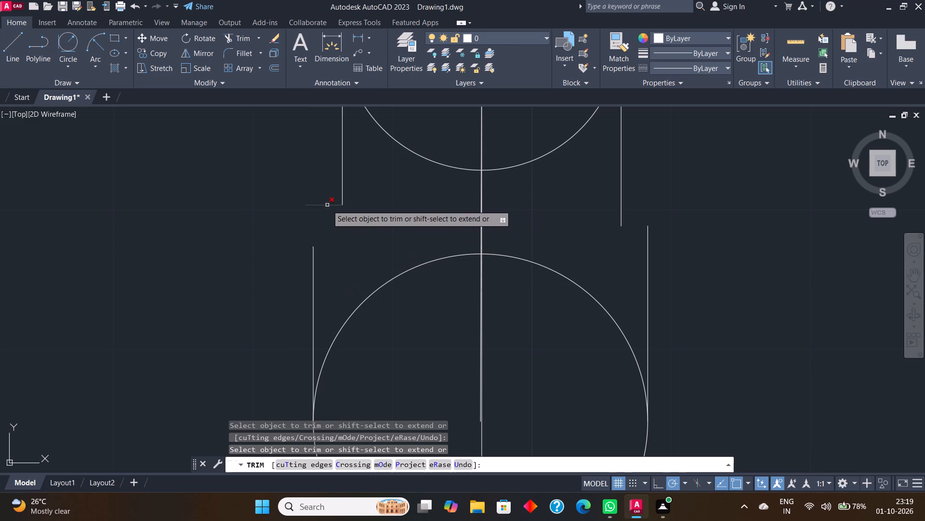
{"action": "left_click", "coordinate": [327, 205]}
{"action": "key", "text": "Escape"}
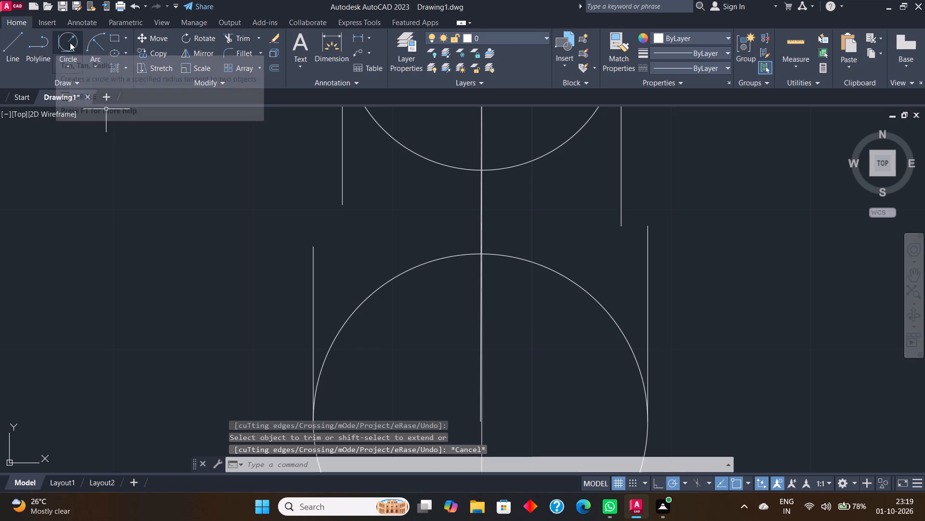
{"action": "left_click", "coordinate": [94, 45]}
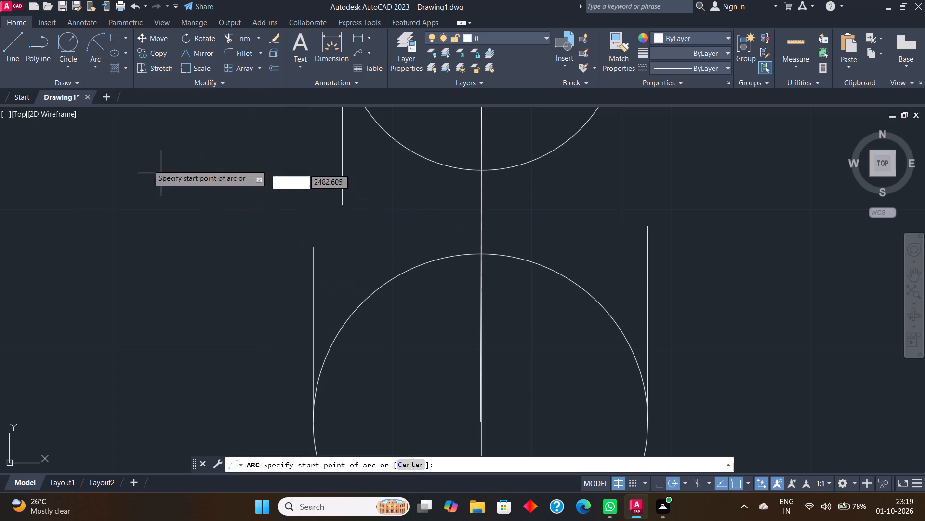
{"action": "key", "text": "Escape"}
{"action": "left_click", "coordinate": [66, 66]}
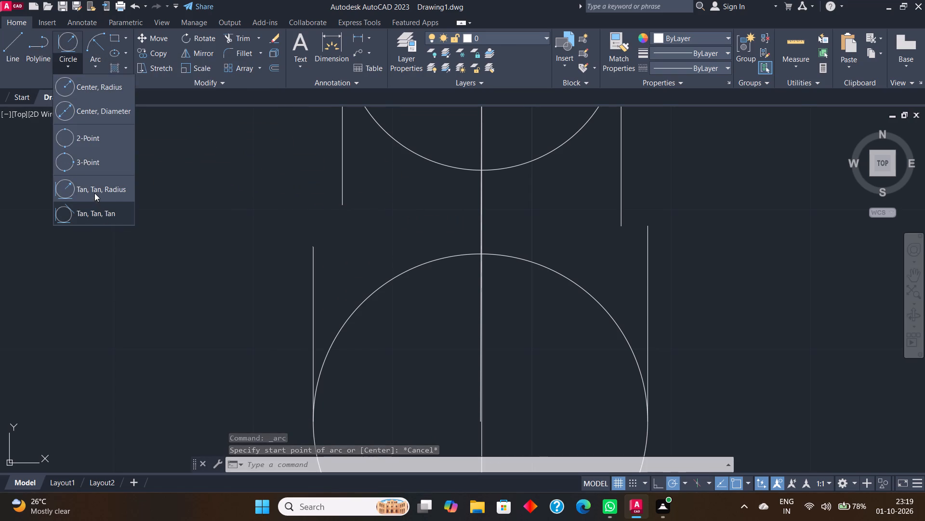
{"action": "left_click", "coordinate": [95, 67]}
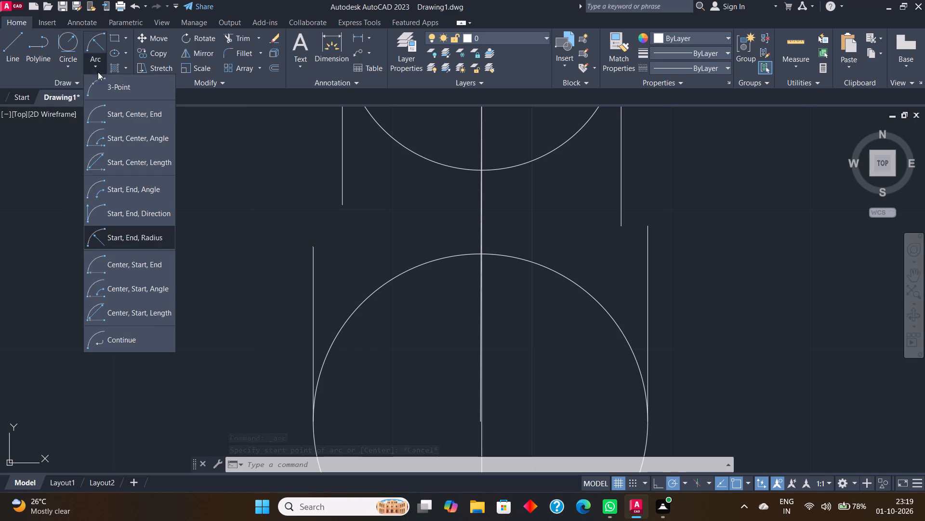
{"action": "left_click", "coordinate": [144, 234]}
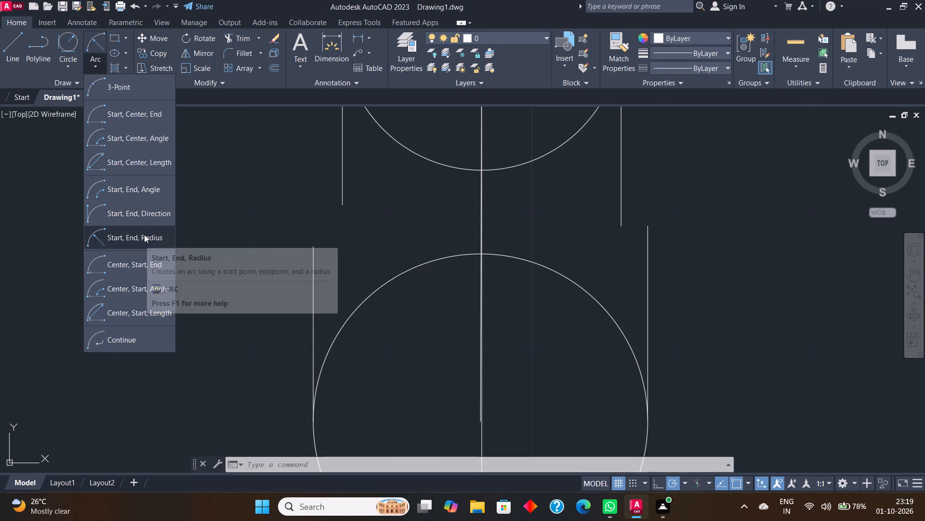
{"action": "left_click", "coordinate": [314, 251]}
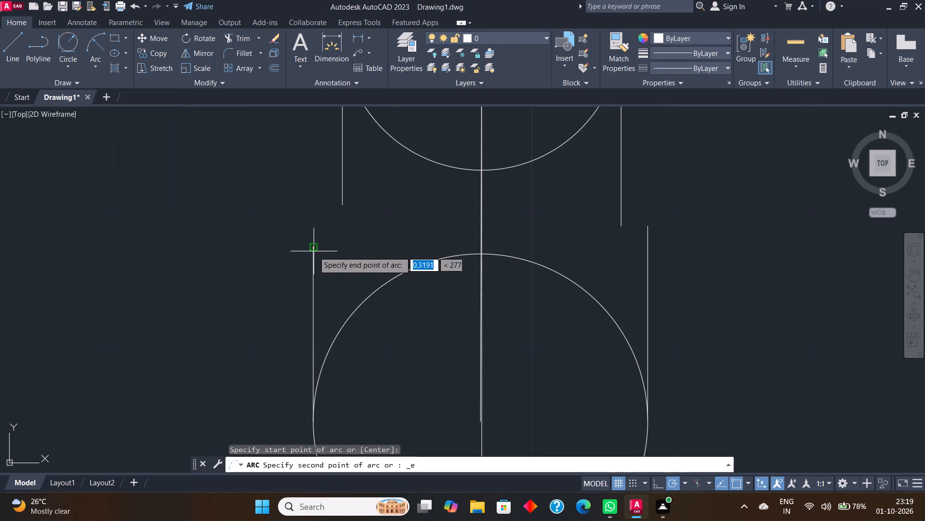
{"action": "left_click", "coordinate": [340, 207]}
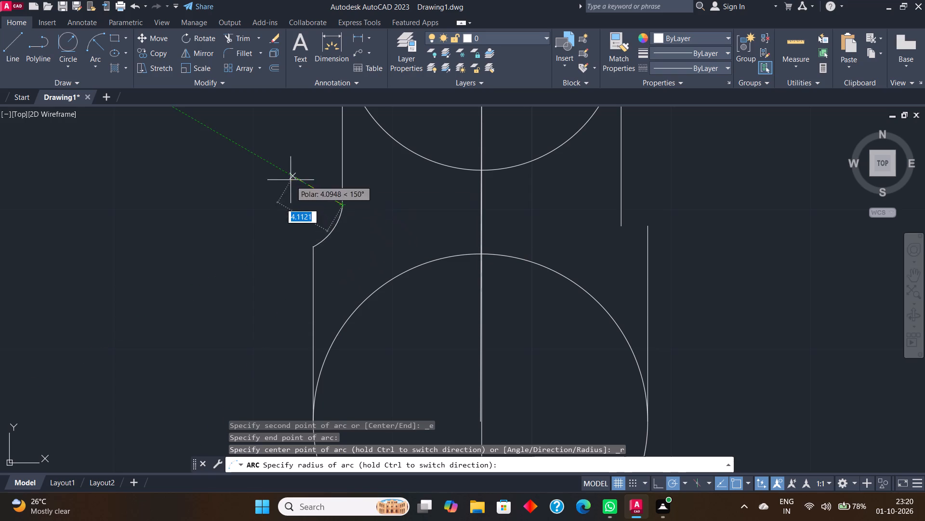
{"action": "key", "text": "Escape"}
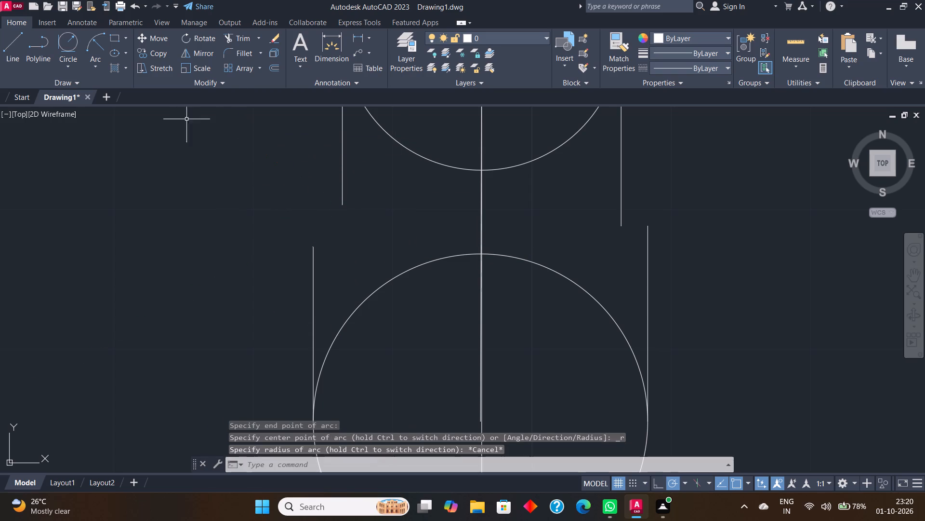
Draw a start-end-radius arc of radius 3 from the upper left side line's bottom end to the lower left side line's top end.
{"action": "left_click", "coordinate": [99, 62]}
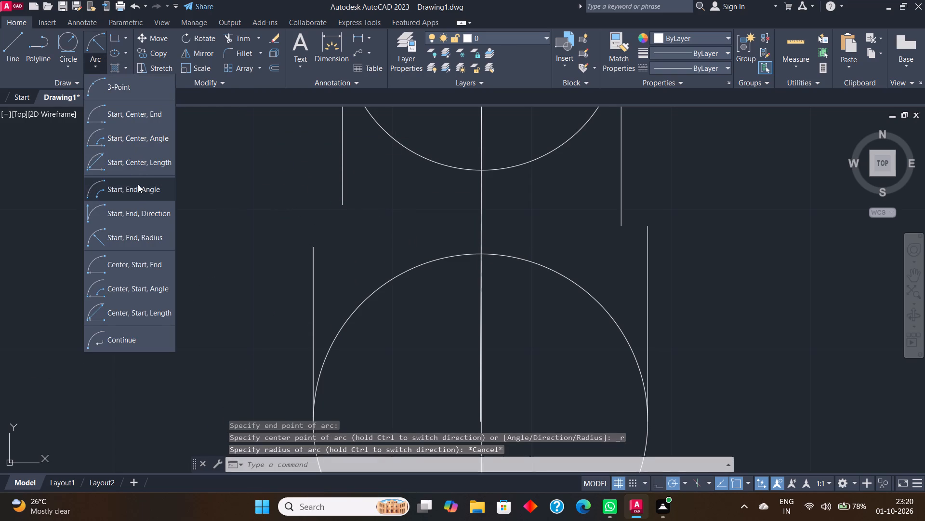
{"action": "left_click", "coordinate": [139, 237]}
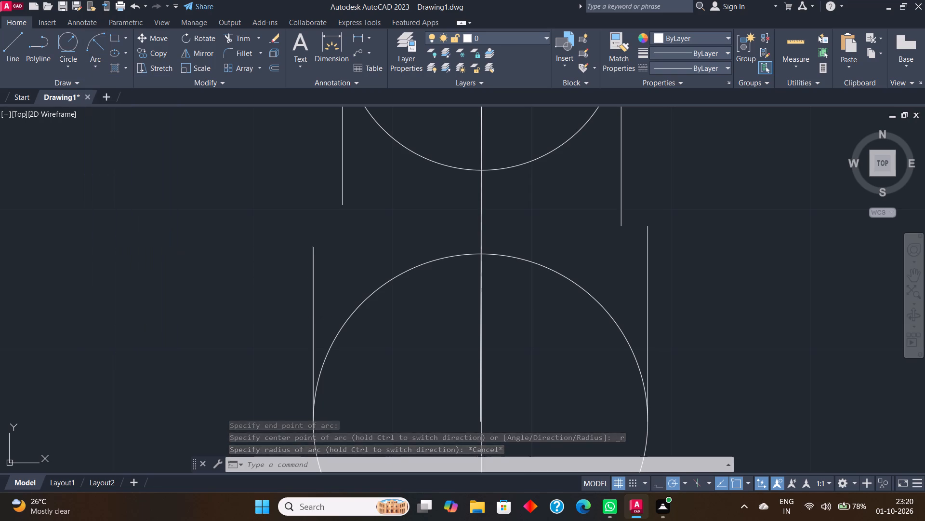
{"action": "left_click", "coordinate": [340, 206]}
{"action": "left_click", "coordinate": [315, 246]}
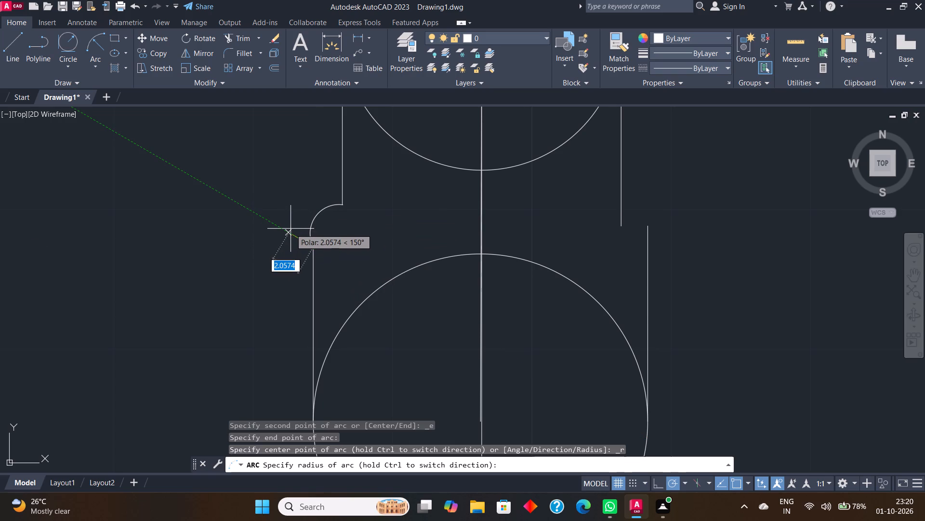
{"action": "key", "text": "3"}
{"action": "key", "text": "Return"}
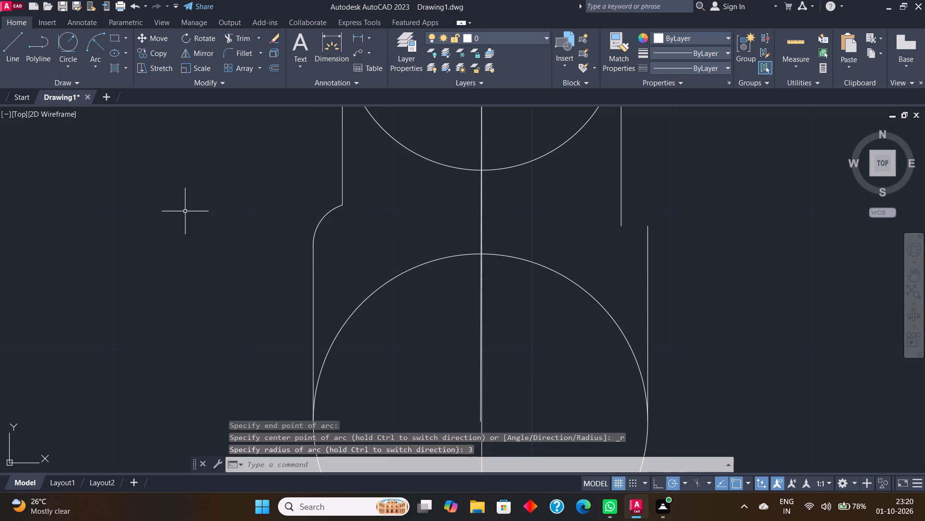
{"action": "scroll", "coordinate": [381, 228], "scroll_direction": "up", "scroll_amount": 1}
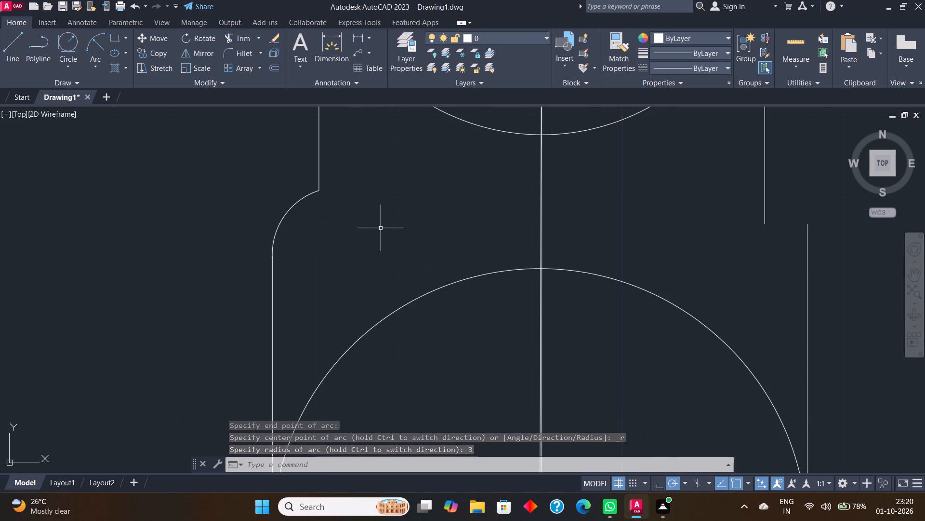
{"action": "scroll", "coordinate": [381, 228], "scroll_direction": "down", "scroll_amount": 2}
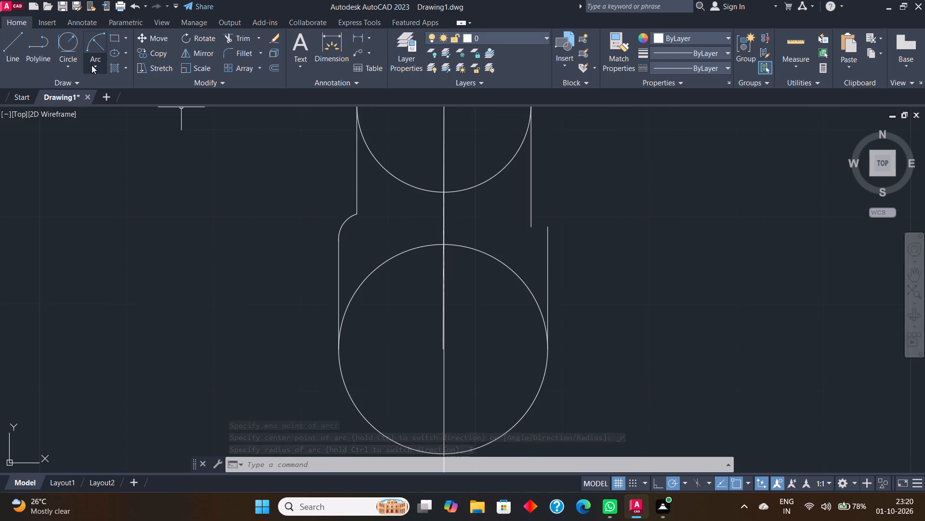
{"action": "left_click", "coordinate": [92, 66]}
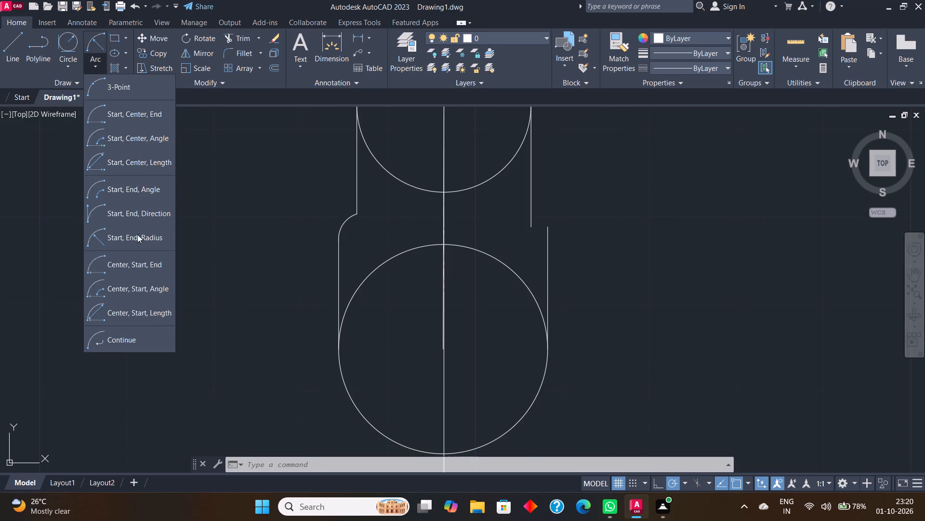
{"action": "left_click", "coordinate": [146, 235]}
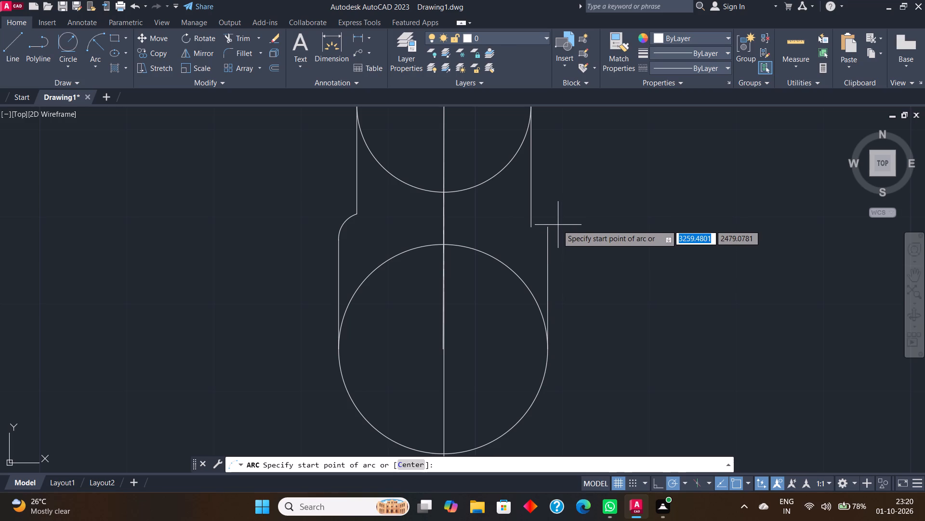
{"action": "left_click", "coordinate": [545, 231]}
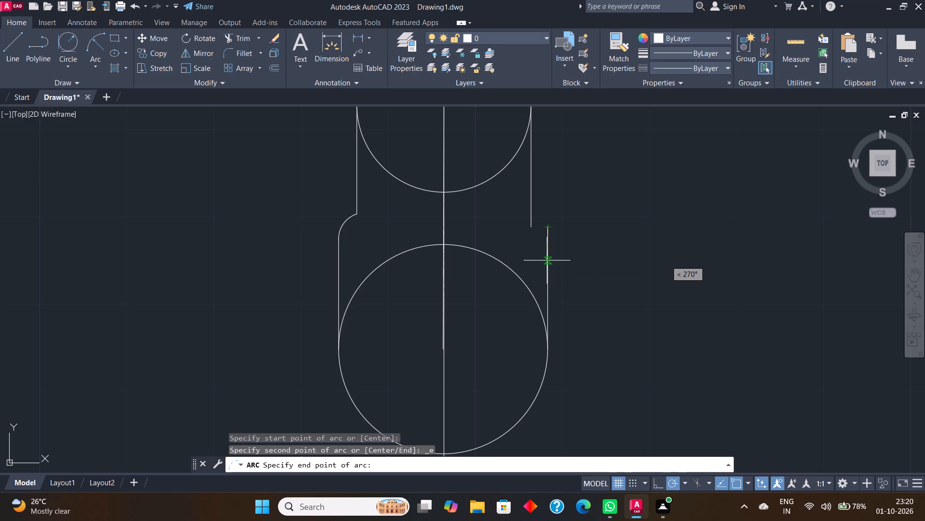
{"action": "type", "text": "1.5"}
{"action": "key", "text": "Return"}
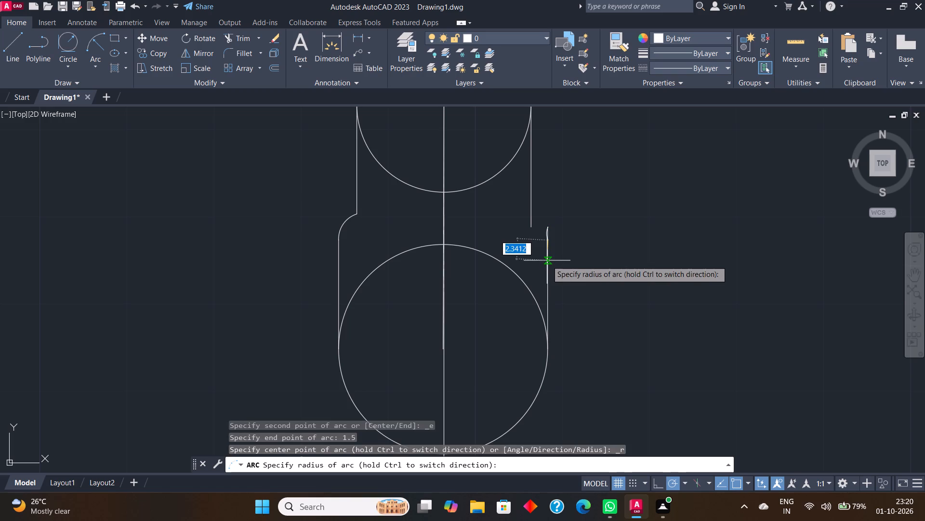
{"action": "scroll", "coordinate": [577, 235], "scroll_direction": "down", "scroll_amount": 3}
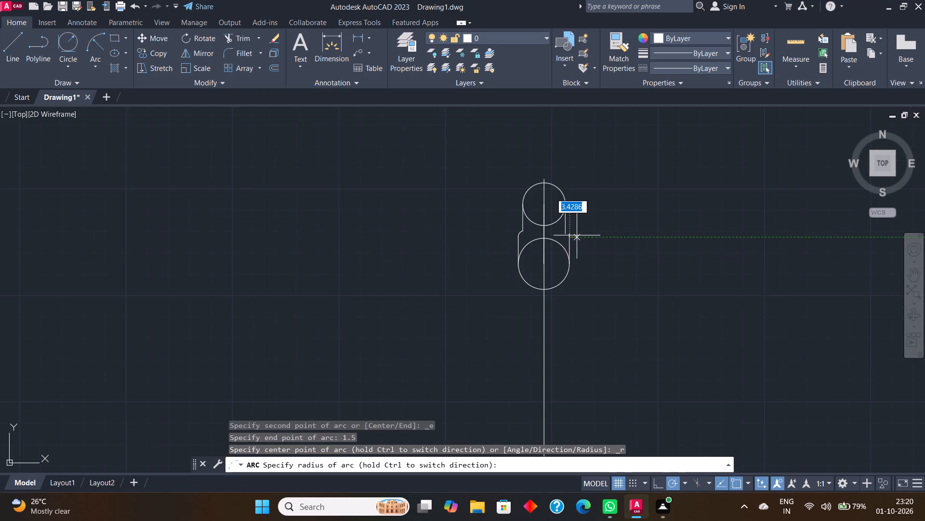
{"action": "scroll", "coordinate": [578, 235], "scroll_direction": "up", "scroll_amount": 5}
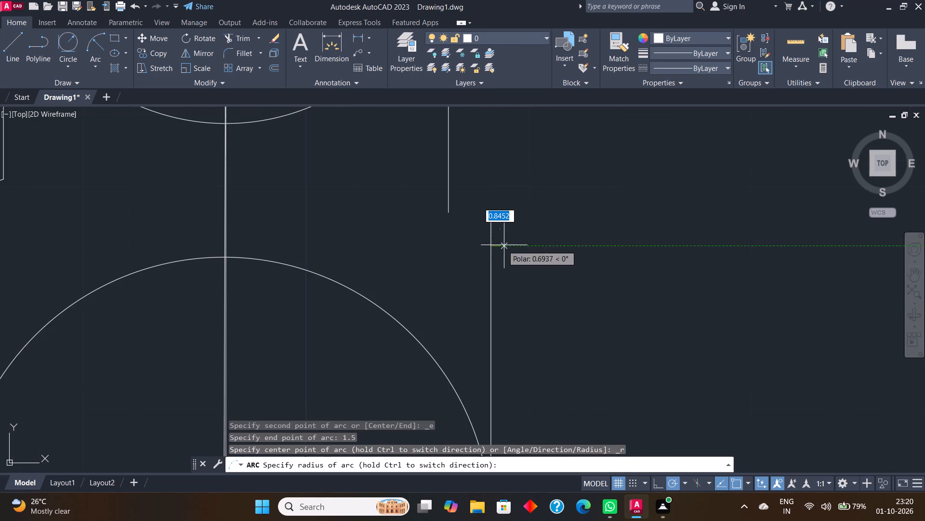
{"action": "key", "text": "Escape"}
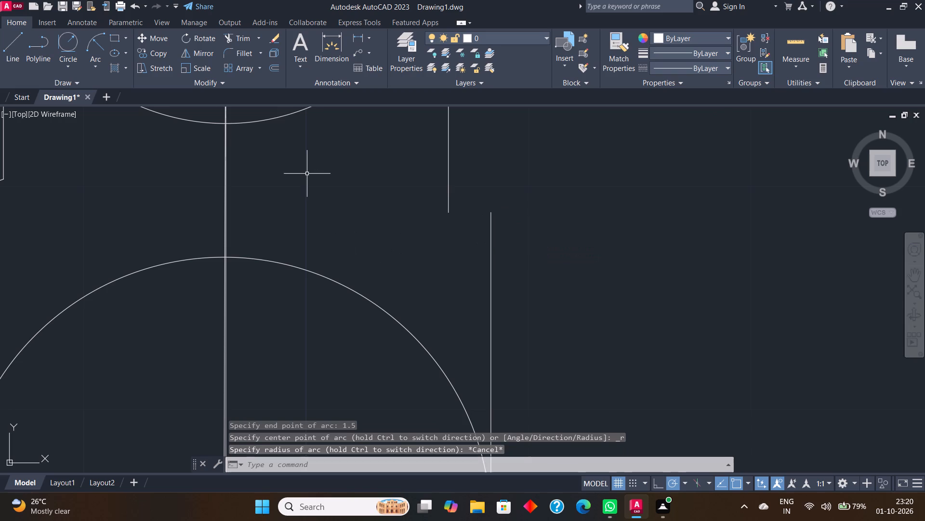
Draw a 1.5-unit segment down the lower right side line from its top end, with short horizontal marker lines to both sides.
{"action": "left_click", "coordinate": [9, 43]}
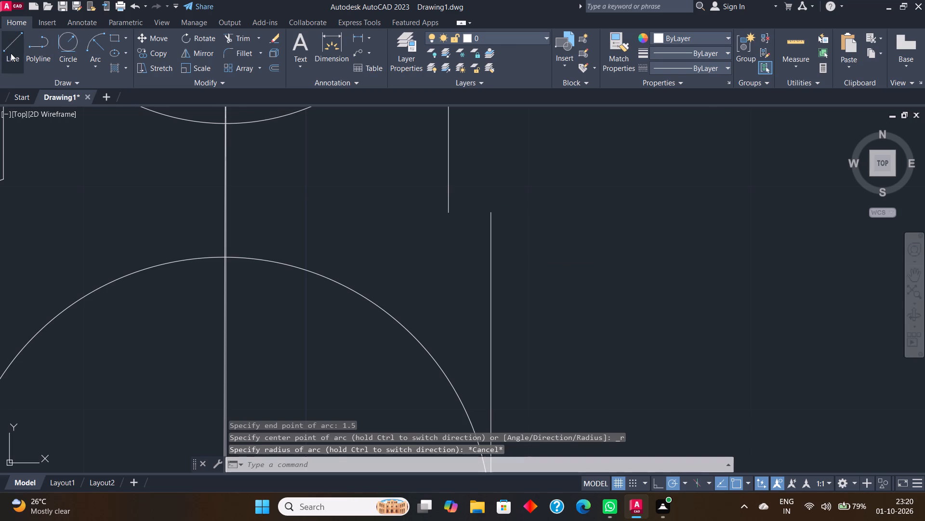
{"action": "left_click", "coordinate": [488, 215]}
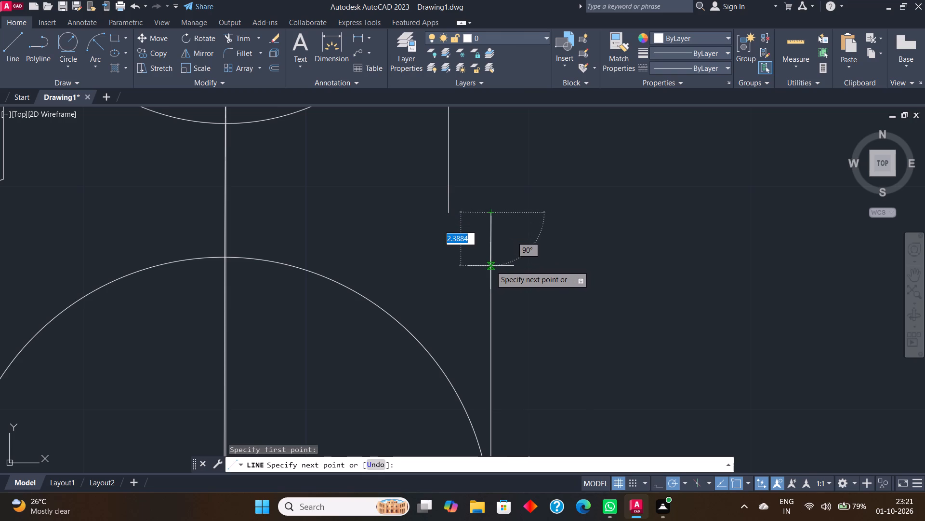
{"action": "key", "text": "1"}
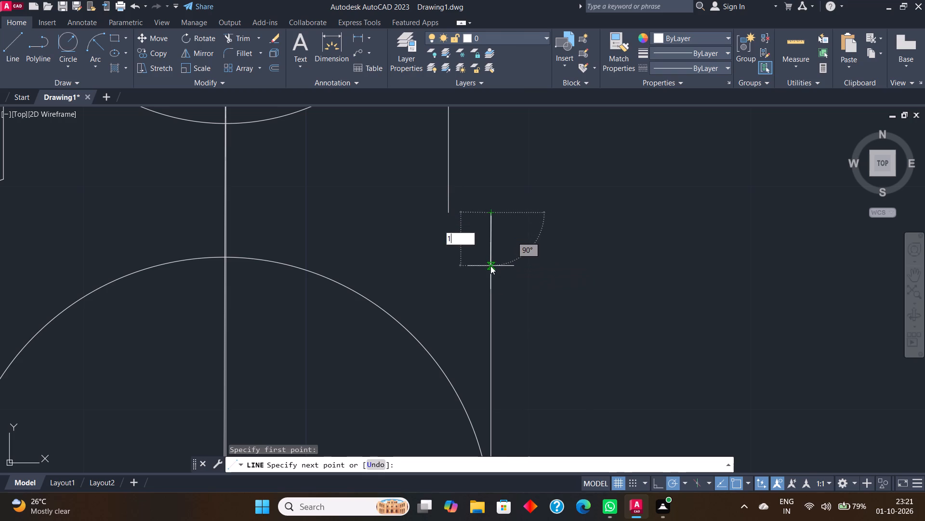
{"action": "type", "text": ".5"}
{"action": "key", "text": "Return"}
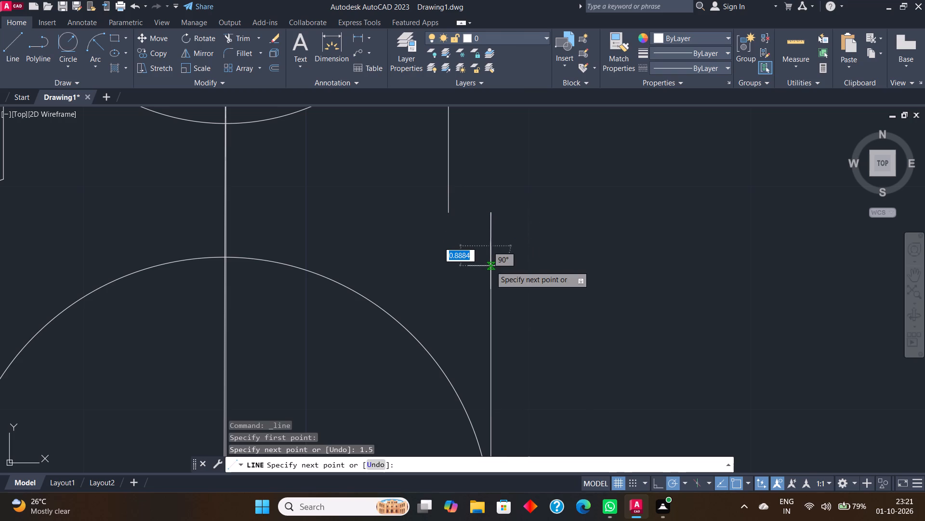
{"action": "left_click", "coordinate": [524, 246]}
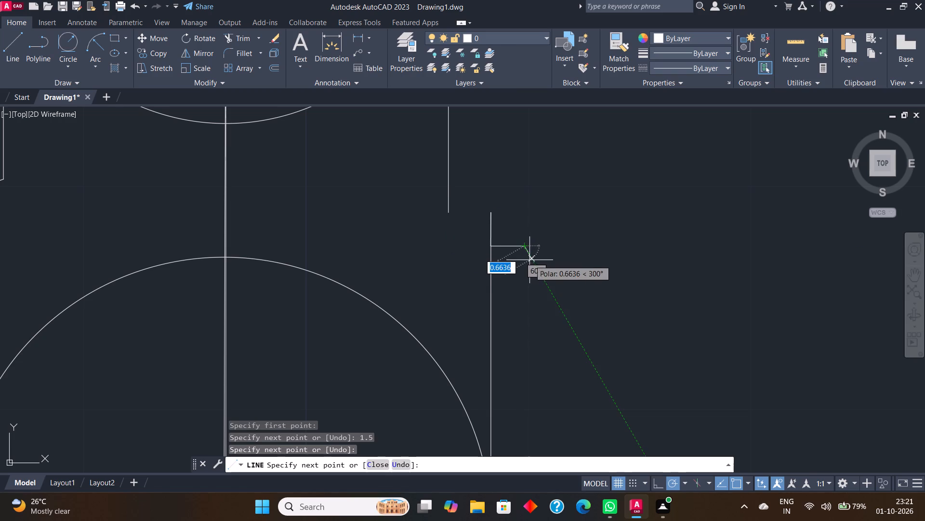
{"action": "key", "text": "Escape"}
{"action": "left_click", "coordinate": [10, 37]}
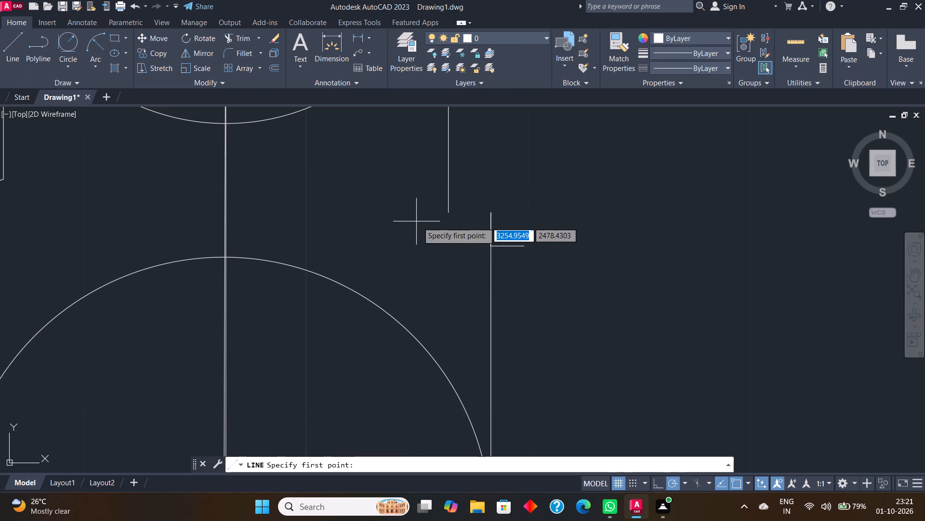
{"action": "left_click", "coordinate": [495, 248]}
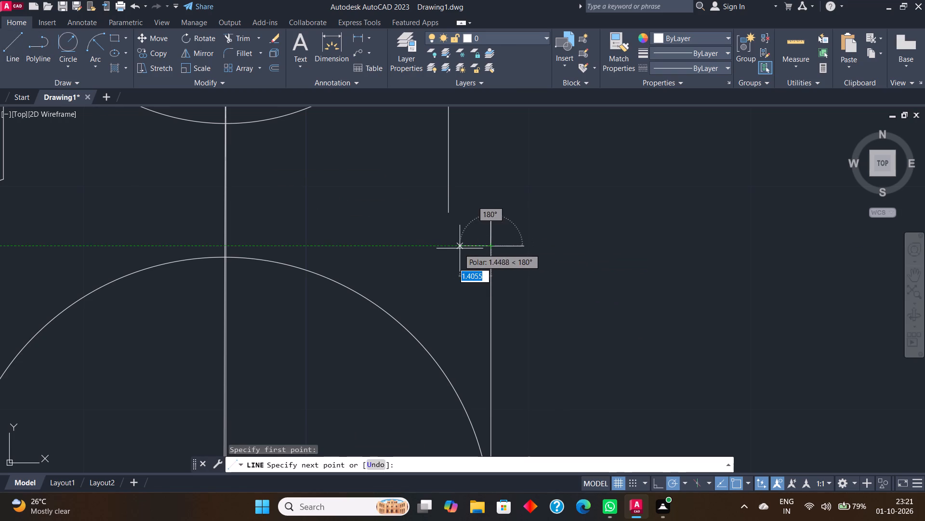
{"action": "left_click", "coordinate": [460, 248]}
{"action": "key", "text": "Escape"}
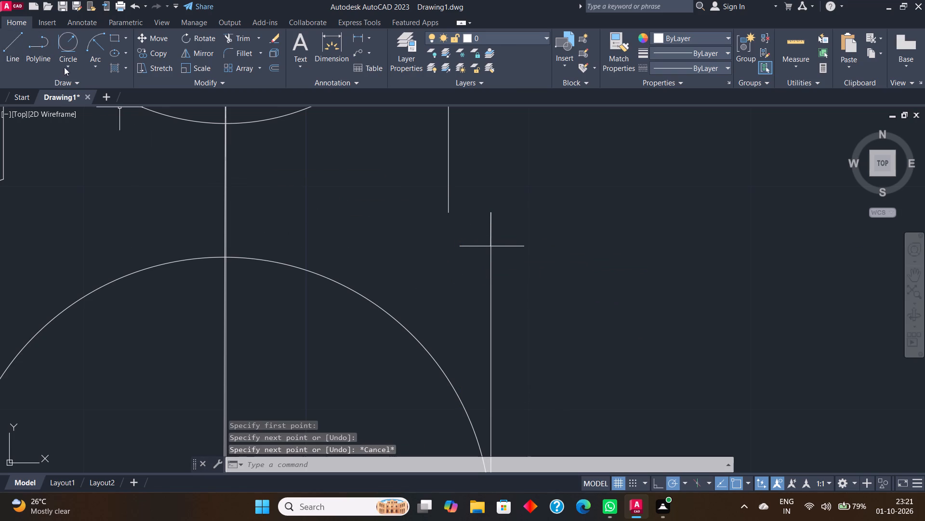
Draw a 1.5-unit segment up the upper right side line from its bottom end, with short horizontal marker lines to both sides.
{"action": "left_click", "coordinate": [14, 40]}
{"action": "left_click", "coordinate": [447, 212]}
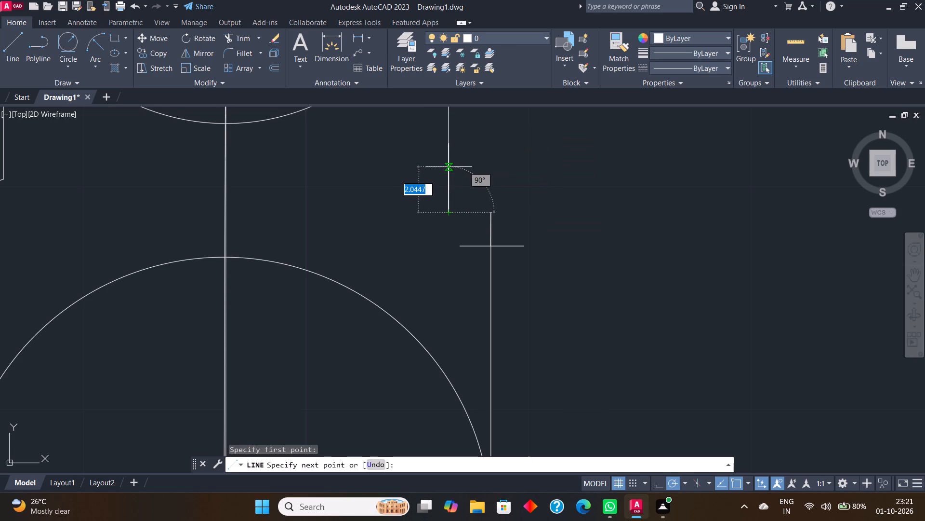
{"action": "type", "text": "1.5"}
{"action": "key", "text": "Return"}
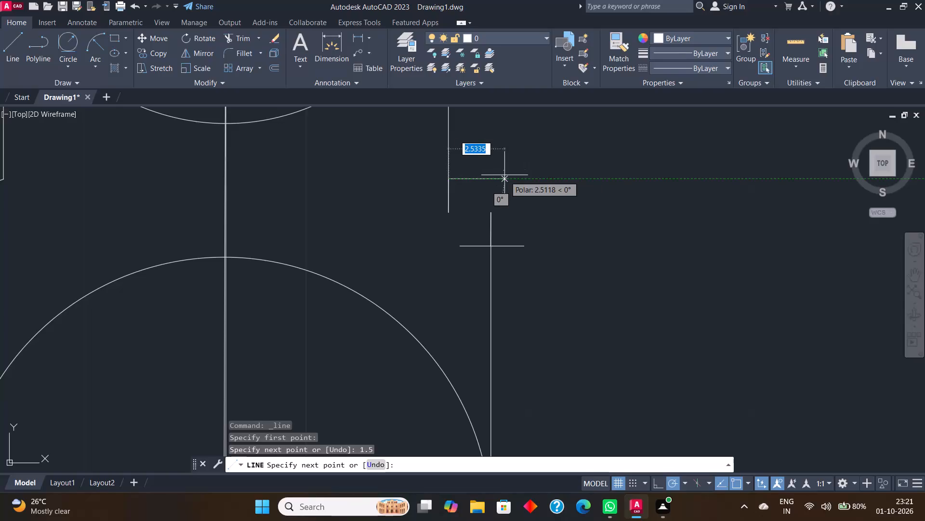
{"action": "left_click", "coordinate": [506, 178]}
{"action": "key", "text": "Escape"}
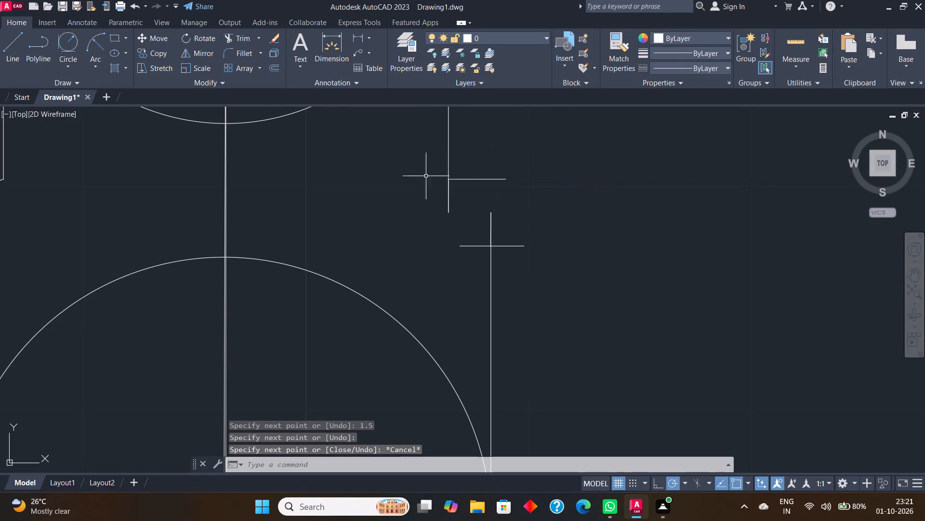
{"action": "left_click", "coordinate": [8, 44]}
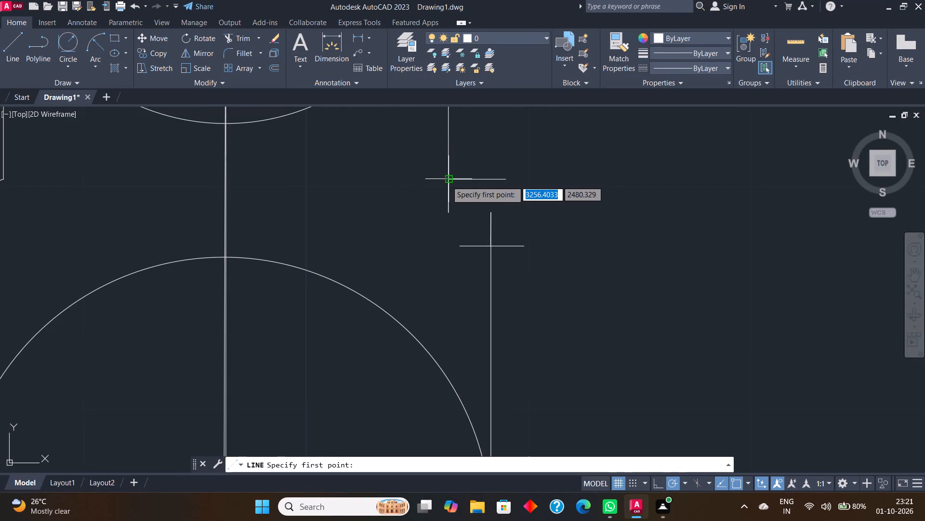
{"action": "left_click", "coordinate": [448, 180]}
{"action": "left_click", "coordinate": [408, 181]}
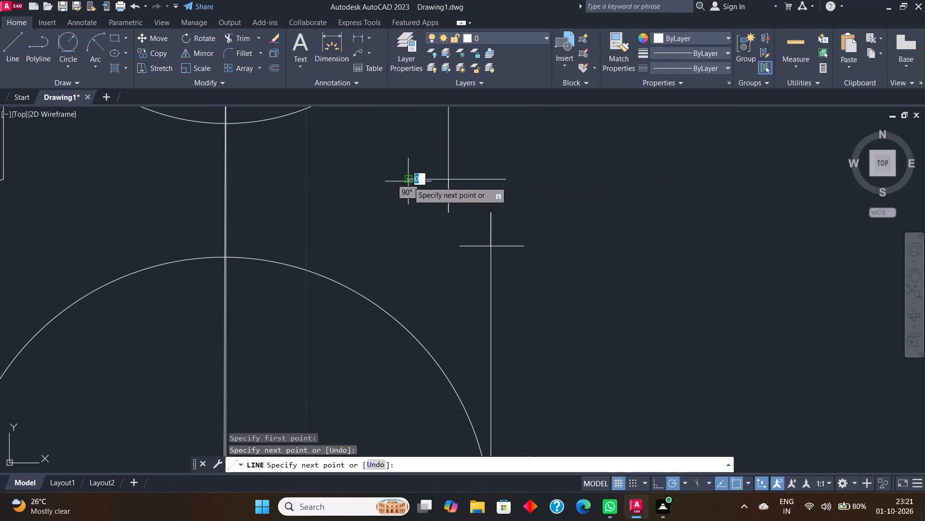
{"action": "key", "text": "Escape"}
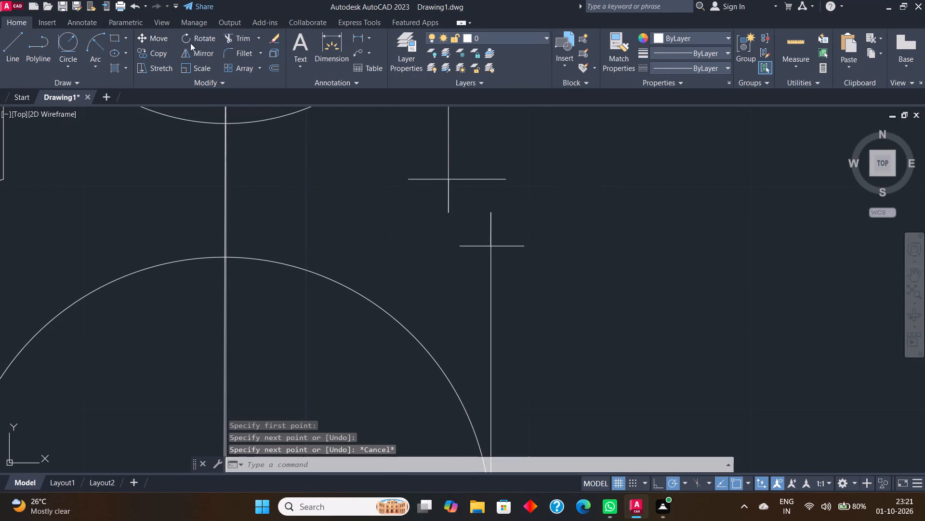
Trim the upper right side line below its horizontal marker lines, and remove both marker lines.
{"action": "left_click", "coordinate": [229, 43]}
{"action": "left_click", "coordinate": [447, 201]}
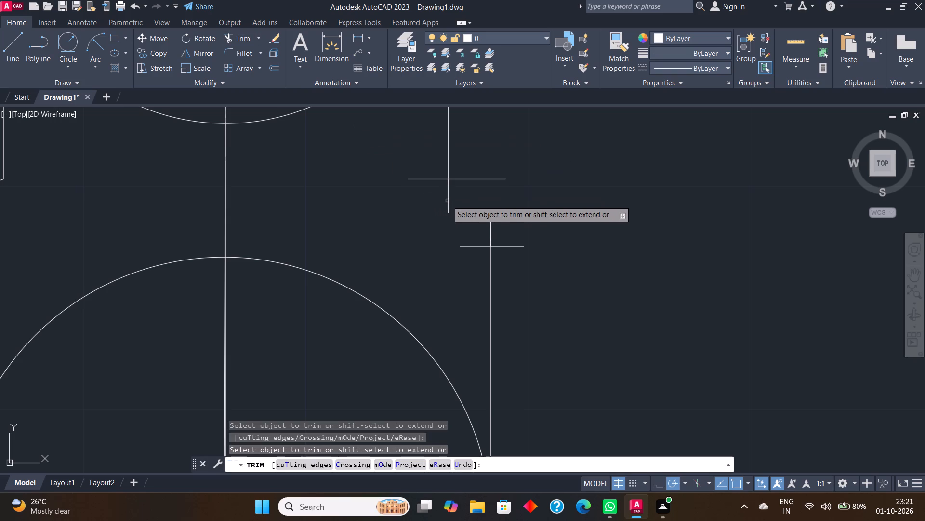
{"action": "left_click", "coordinate": [447, 201]}
{"action": "left_click", "coordinate": [449, 191]}
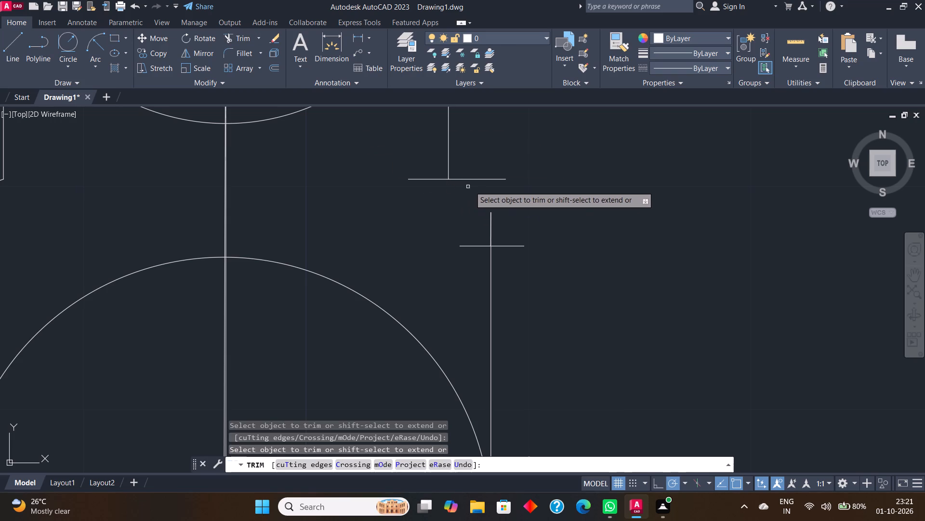
{"action": "left_click", "coordinate": [474, 179]}
{"action": "left_click", "coordinate": [422, 178]}
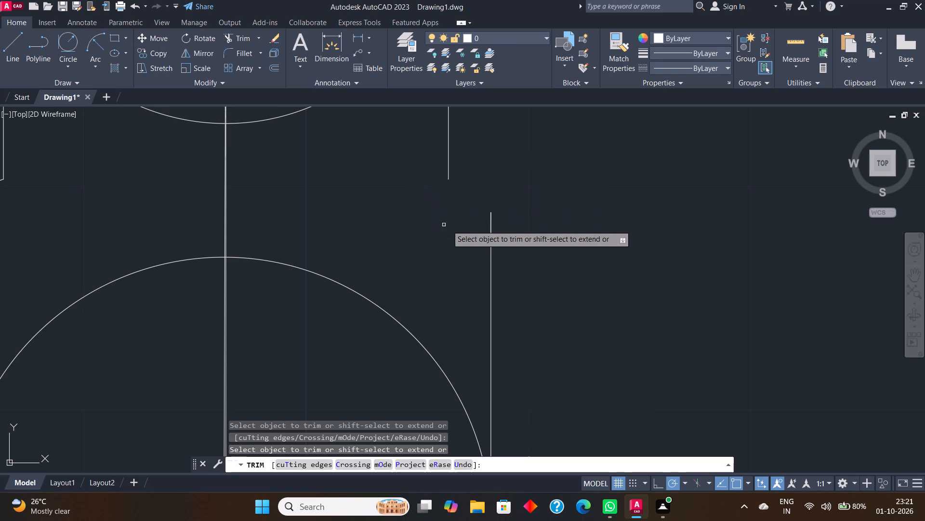
Trim the lower right side line above its horizontal marker lines, and remove both marker lines.
{"action": "left_click", "coordinate": [490, 224]}
{"action": "left_click", "coordinate": [490, 225]}
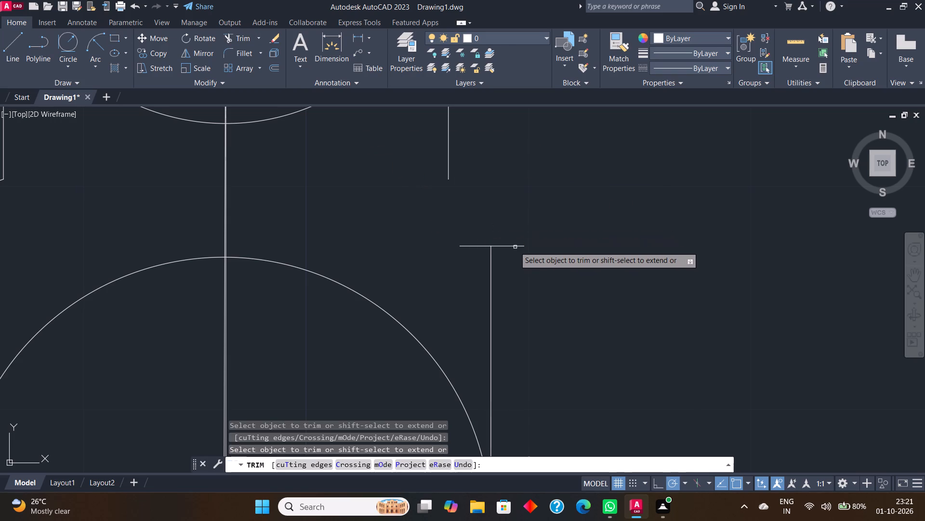
{"action": "left_click", "coordinate": [515, 247]}
{"action": "left_click", "coordinate": [474, 247]}
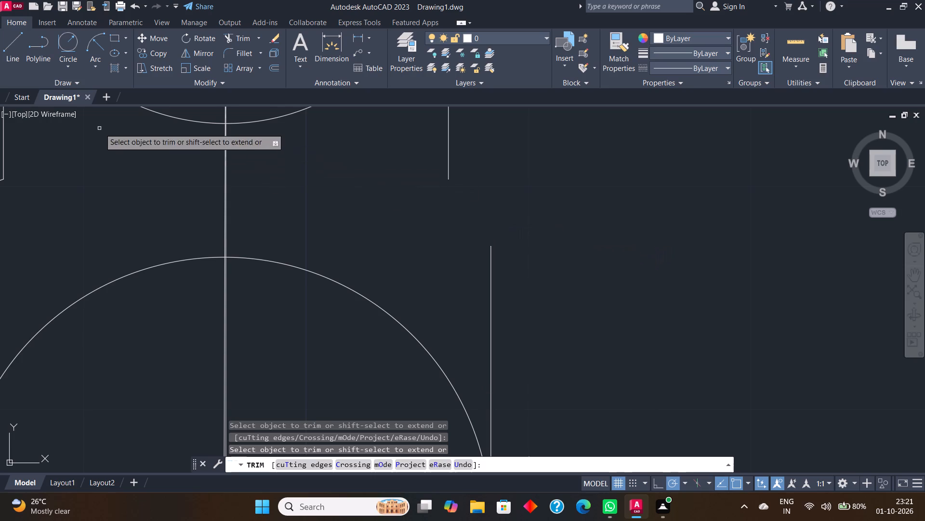
{"action": "key", "text": "Escape"}
Draw a start-end-radius arc of radius 3 from the lower right side line's top end to the upper right side line's bottom end.
{"action": "left_click", "coordinate": [92, 63]}
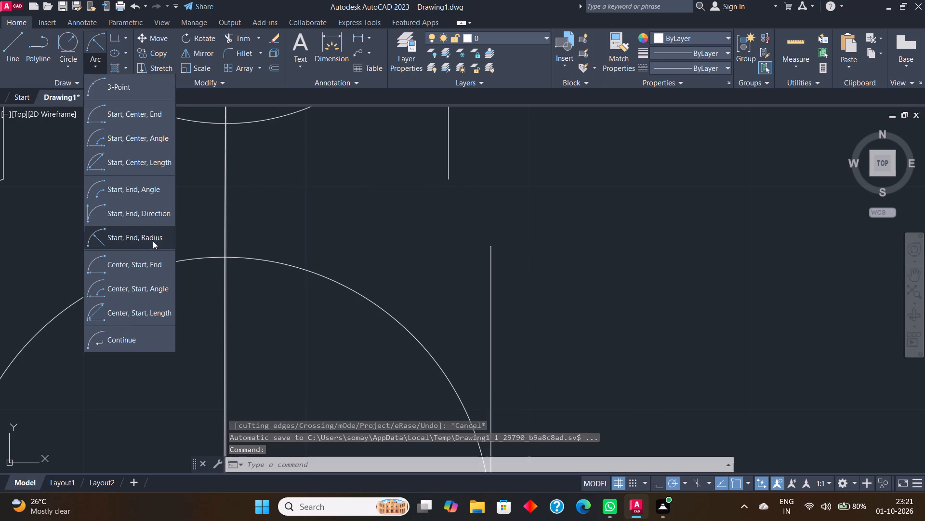
{"action": "left_click", "coordinate": [151, 238]}
{"action": "left_click", "coordinate": [492, 251]}
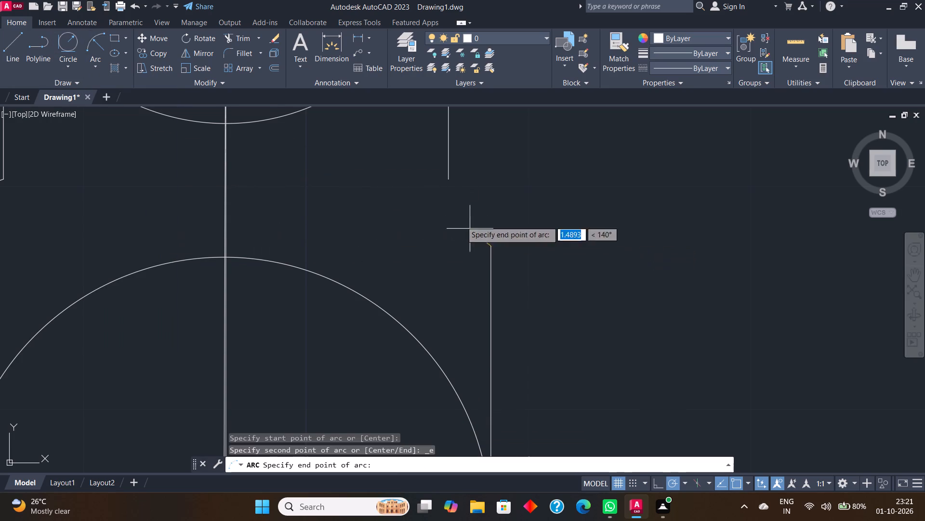
{"action": "left_click", "coordinate": [445, 181]}
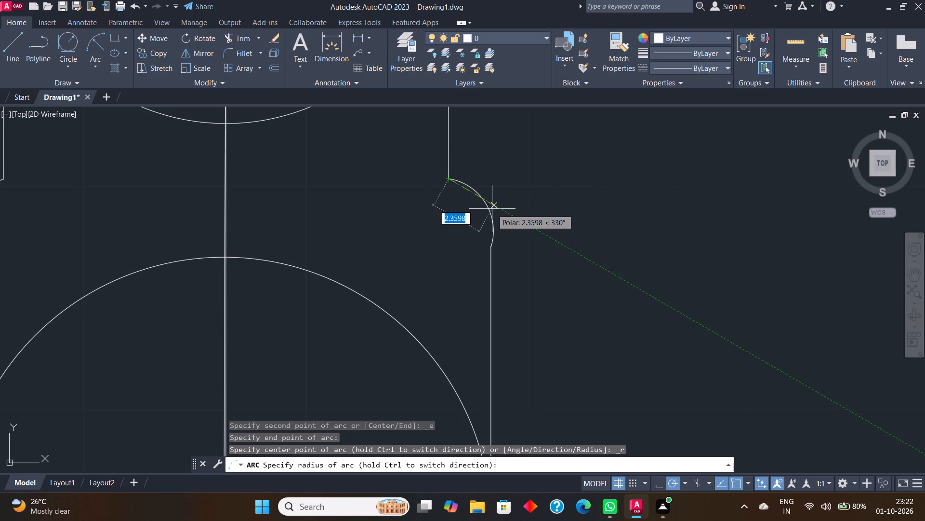
{"action": "key", "text": "3"}
{"action": "key", "text": "Return"}
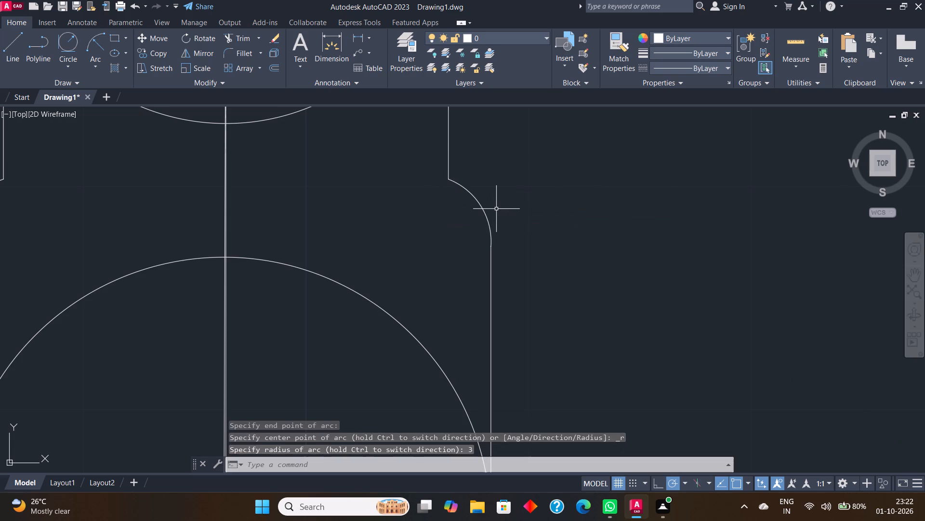
Trim away the upper circle's lower half and the lower circle's upper half, leaving only the outer outline.
{"action": "scroll", "coordinate": [504, 211], "scroll_direction": "up", "scroll_amount": 3}
{"action": "scroll", "coordinate": [437, 222], "scroll_direction": "up", "scroll_amount": 2}
{"action": "scroll", "coordinate": [443, 222], "scroll_direction": "down", "scroll_amount": 5}
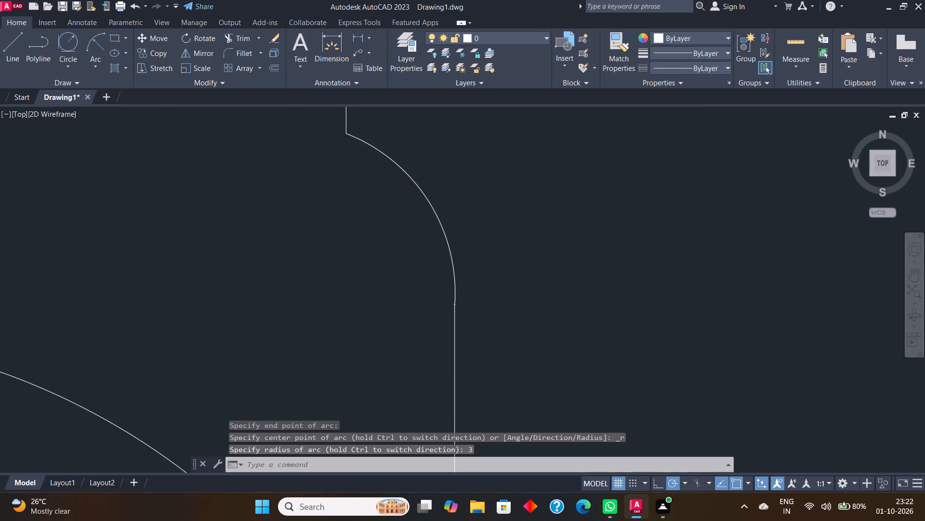
{"action": "scroll", "coordinate": [450, 223], "scroll_direction": "down", "scroll_amount": 4}
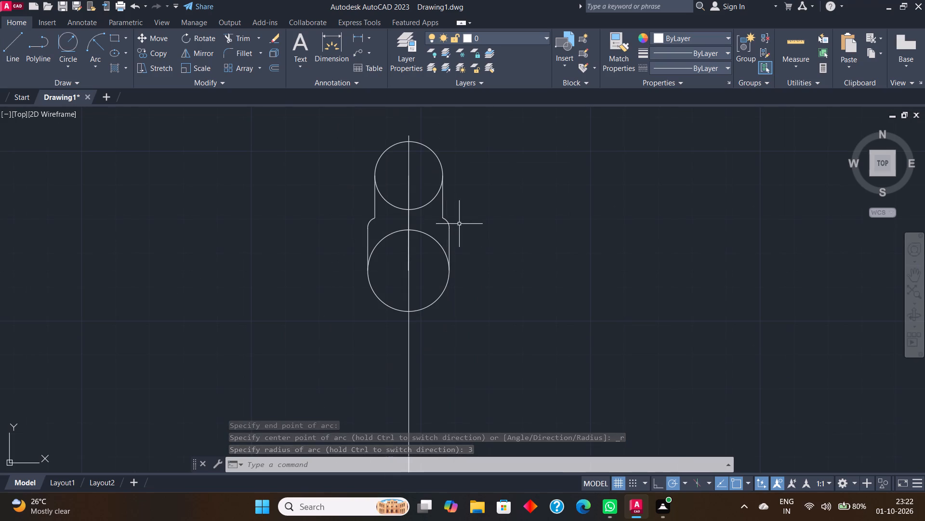
{"action": "left_click", "coordinate": [236, 41]}
{"action": "left_click", "coordinate": [389, 204]}
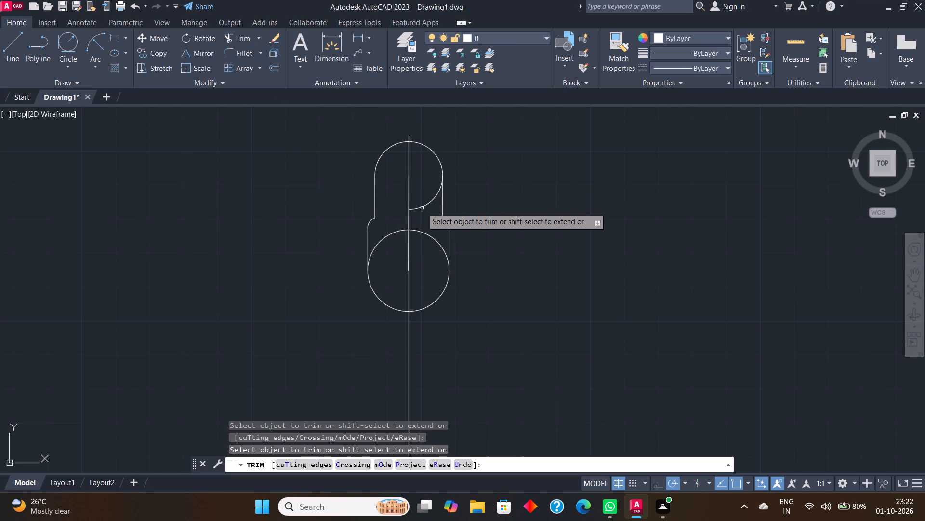
{"action": "left_click", "coordinate": [422, 208]}
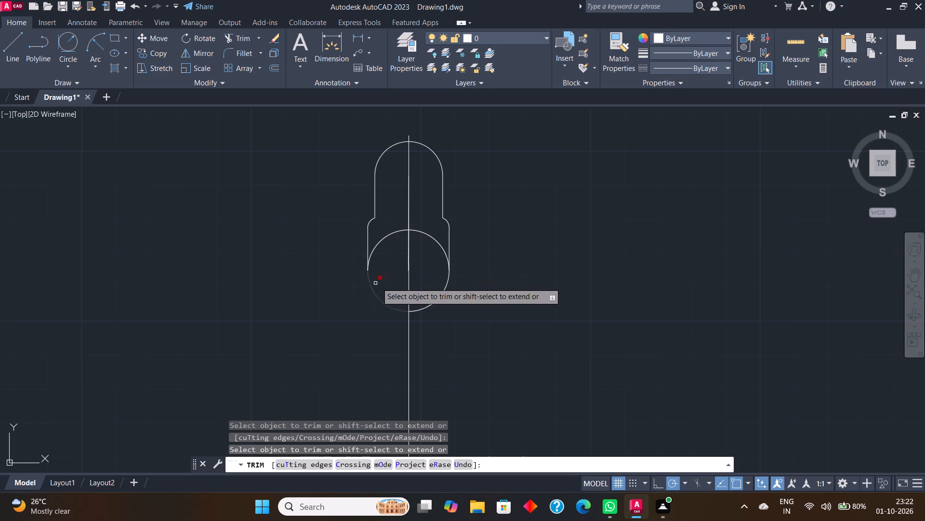
{"action": "left_click", "coordinate": [386, 239]}
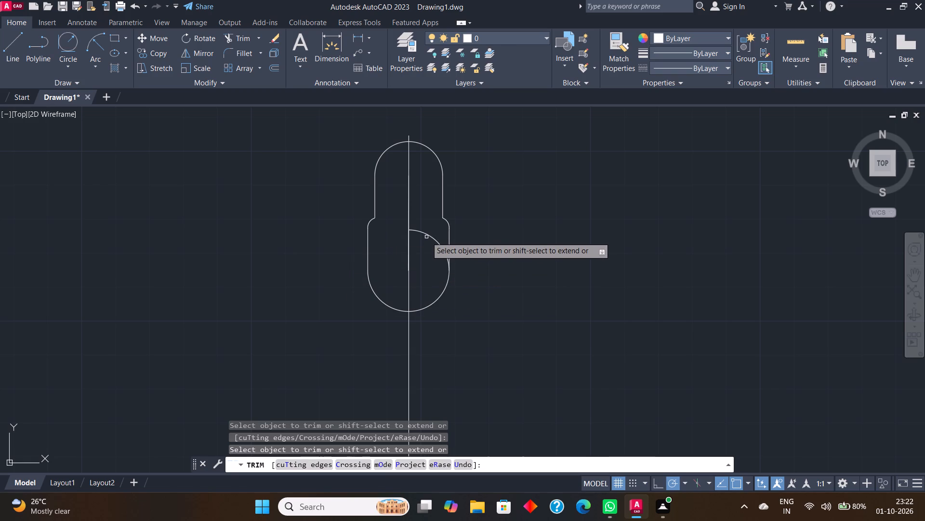
{"action": "left_click", "coordinate": [426, 235]}
{"action": "key", "text": "Escape"}
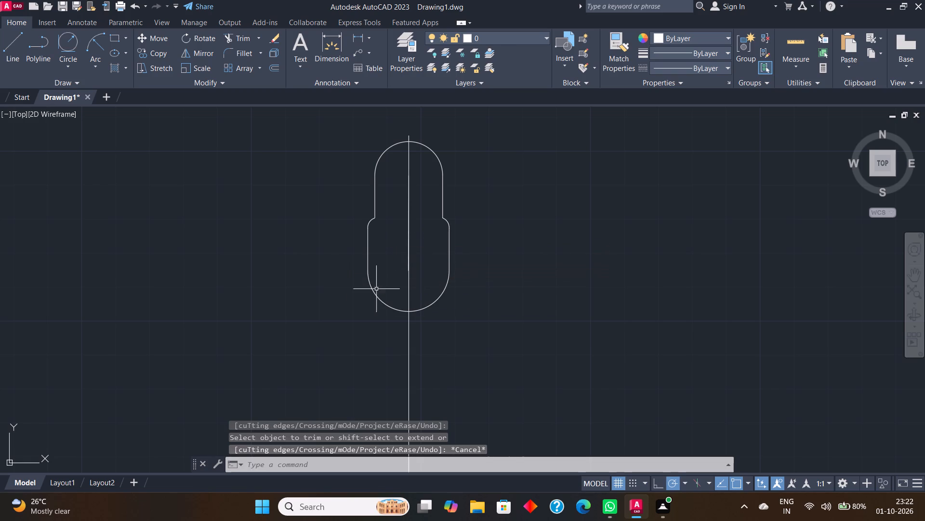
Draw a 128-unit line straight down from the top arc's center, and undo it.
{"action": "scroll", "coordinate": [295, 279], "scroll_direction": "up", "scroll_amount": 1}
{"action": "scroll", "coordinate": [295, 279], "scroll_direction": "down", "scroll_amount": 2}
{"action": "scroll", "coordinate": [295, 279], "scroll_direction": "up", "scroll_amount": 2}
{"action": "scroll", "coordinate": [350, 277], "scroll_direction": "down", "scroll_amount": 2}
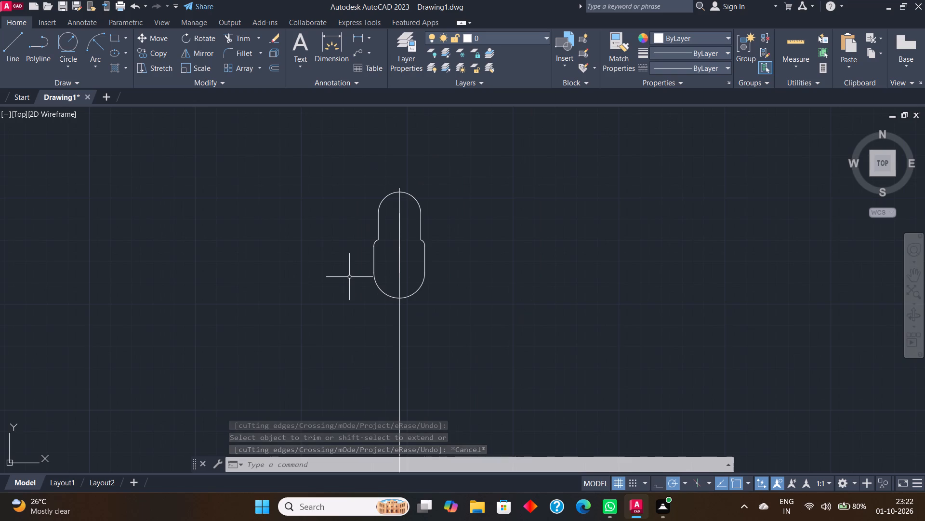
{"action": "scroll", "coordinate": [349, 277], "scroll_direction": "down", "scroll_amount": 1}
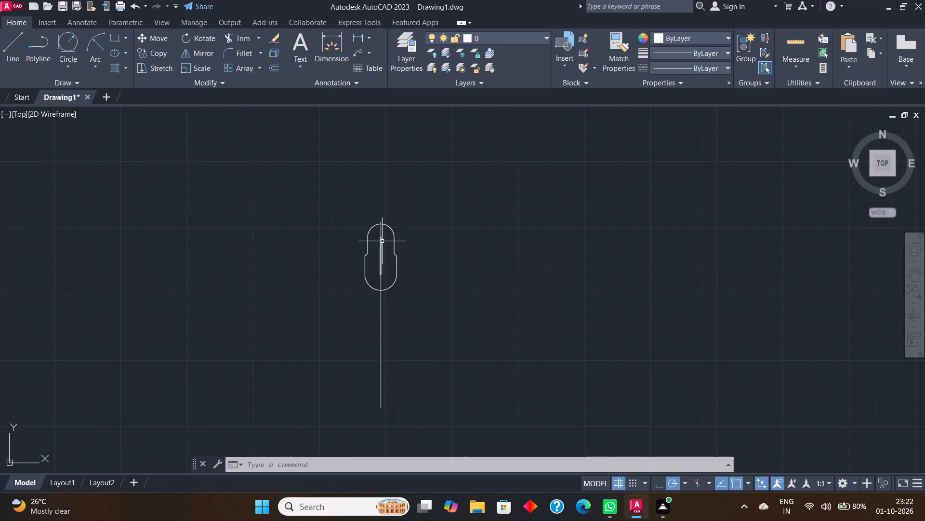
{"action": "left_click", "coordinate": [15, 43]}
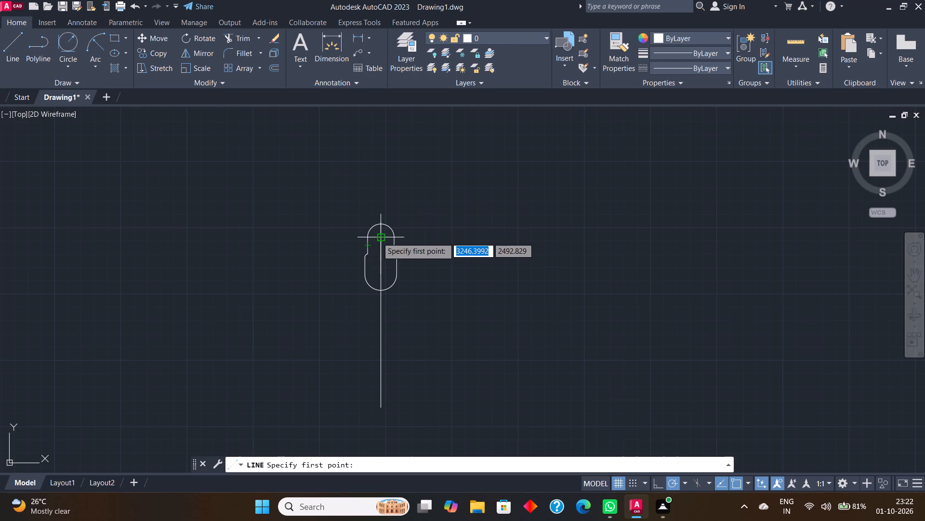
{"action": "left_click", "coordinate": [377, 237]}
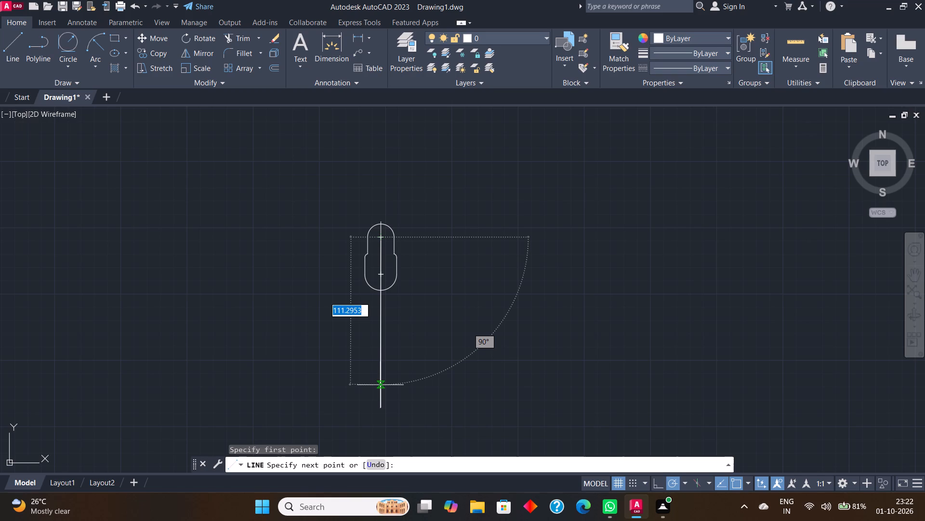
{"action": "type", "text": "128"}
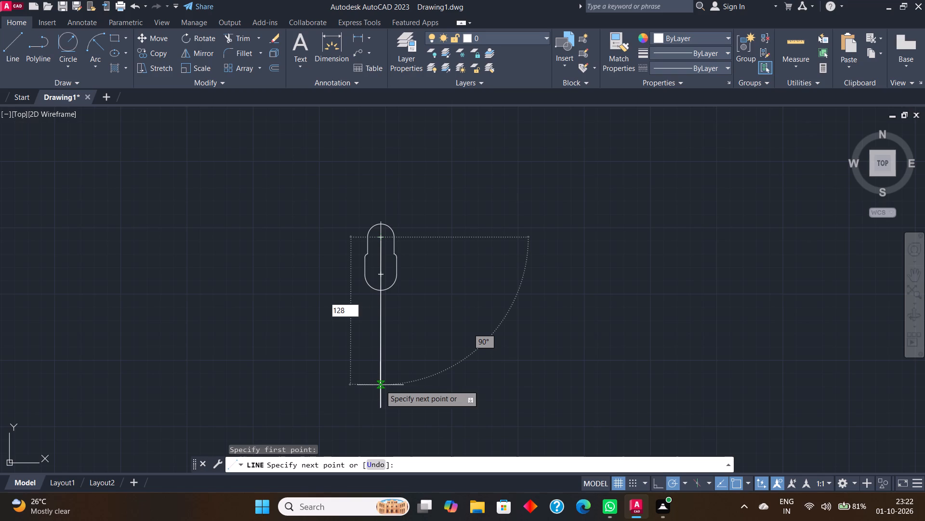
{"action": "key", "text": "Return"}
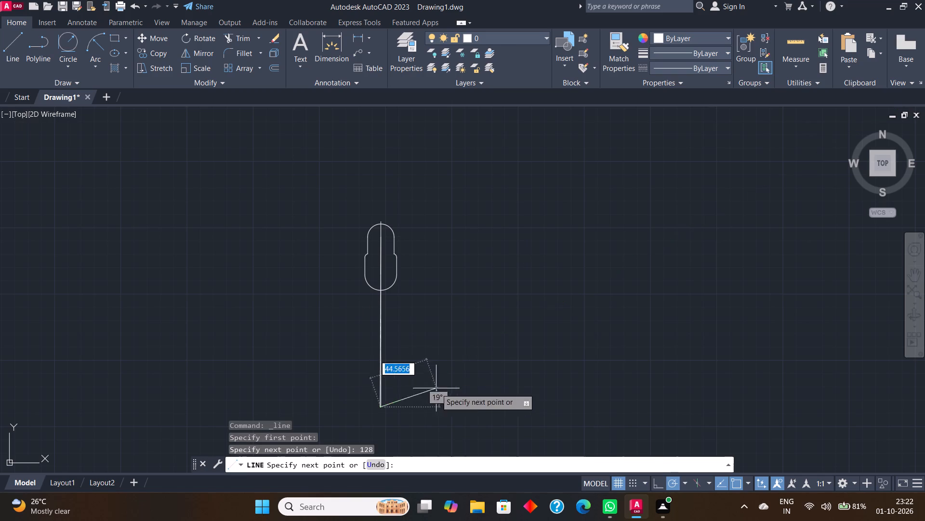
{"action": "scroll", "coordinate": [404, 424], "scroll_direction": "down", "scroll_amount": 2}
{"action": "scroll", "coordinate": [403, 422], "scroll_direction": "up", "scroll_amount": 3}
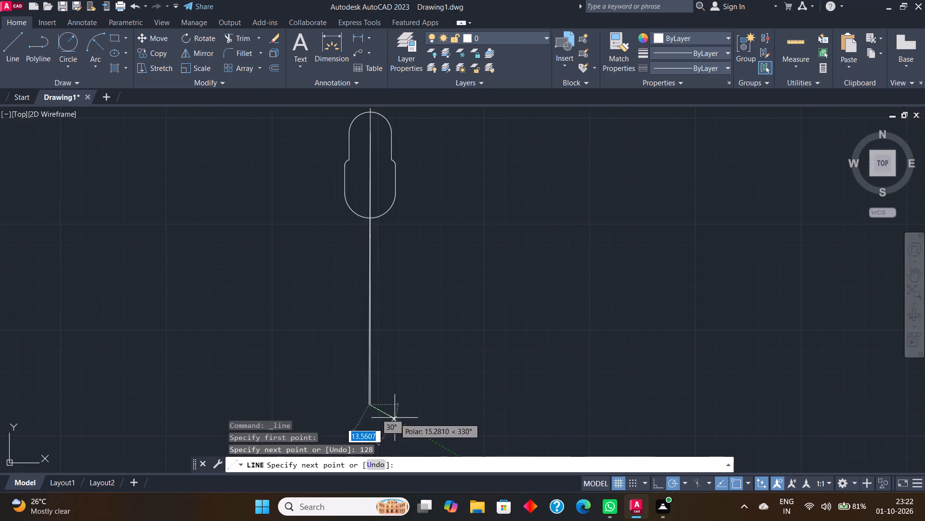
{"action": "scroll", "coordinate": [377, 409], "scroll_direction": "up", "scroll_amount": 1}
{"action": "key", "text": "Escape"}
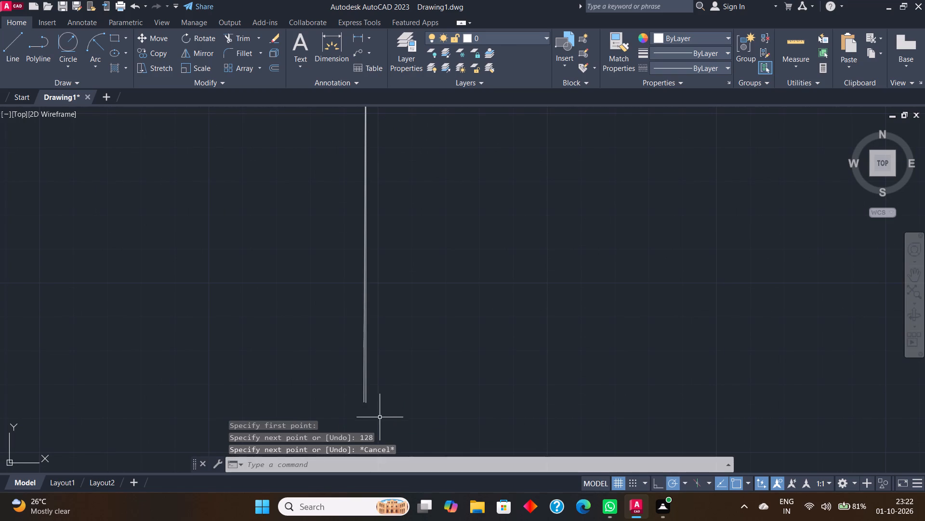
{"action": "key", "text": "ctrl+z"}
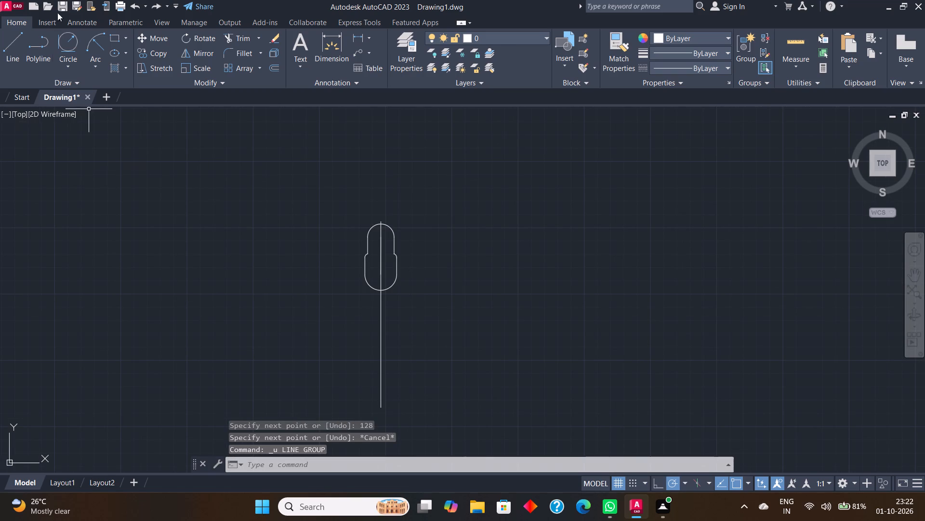
Draw a 128-unit line straight down from the top arc's center.
{"action": "left_click", "coordinate": [19, 35]}
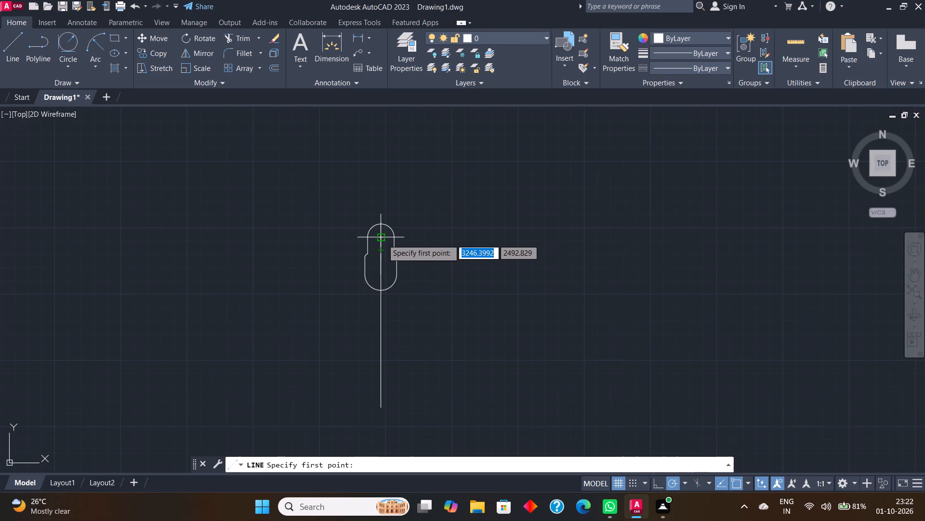
{"action": "left_click", "coordinate": [382, 239]}
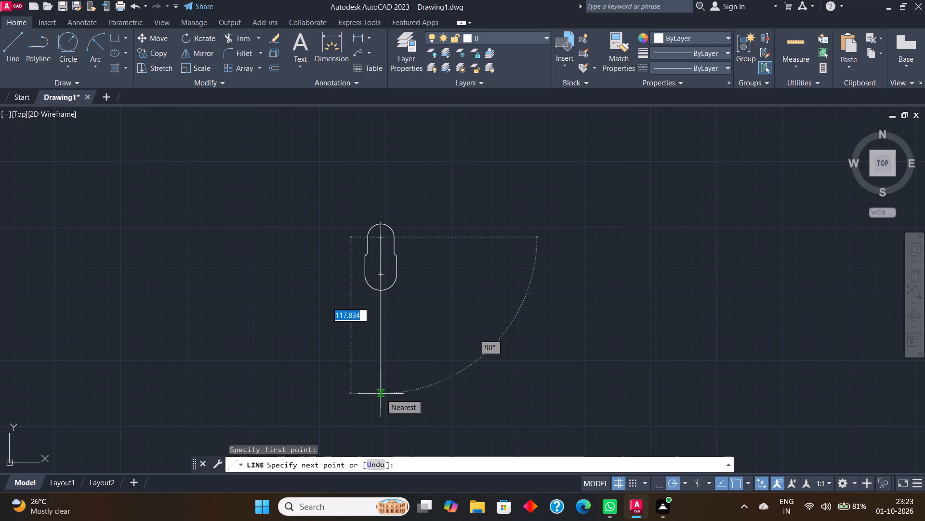
{"action": "type", "text": "128"}
{"action": "key", "text": "Return"}
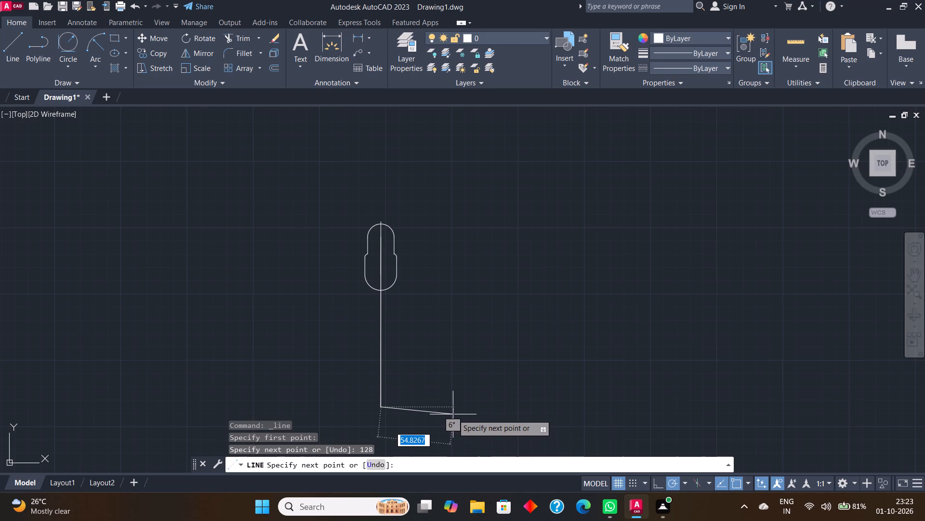
{"action": "key", "text": "Escape"}
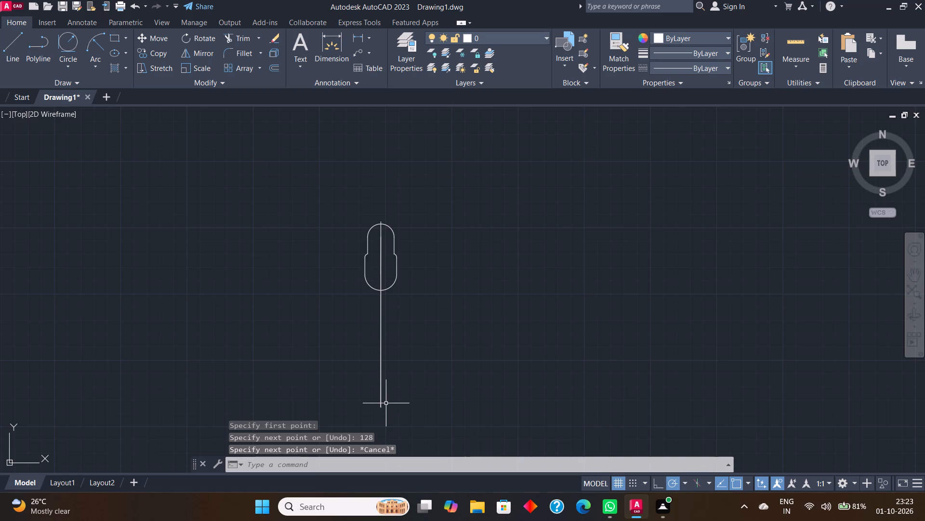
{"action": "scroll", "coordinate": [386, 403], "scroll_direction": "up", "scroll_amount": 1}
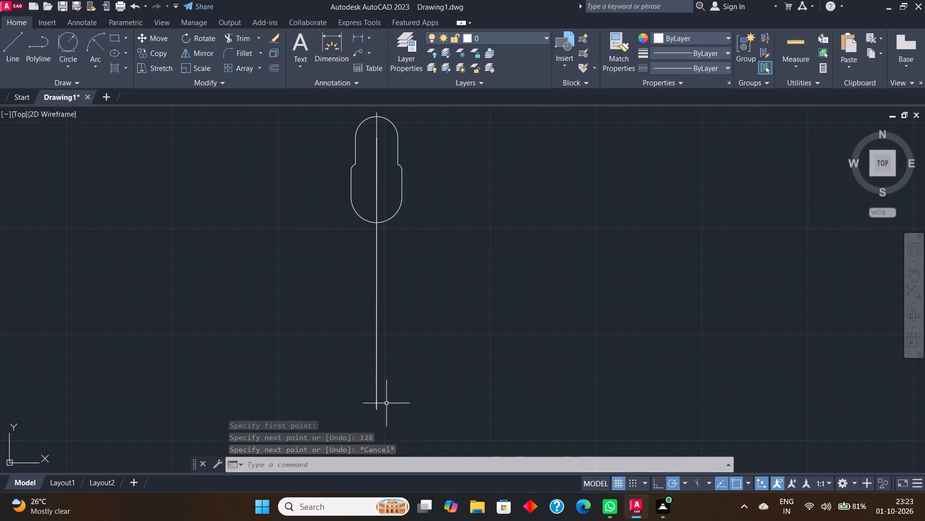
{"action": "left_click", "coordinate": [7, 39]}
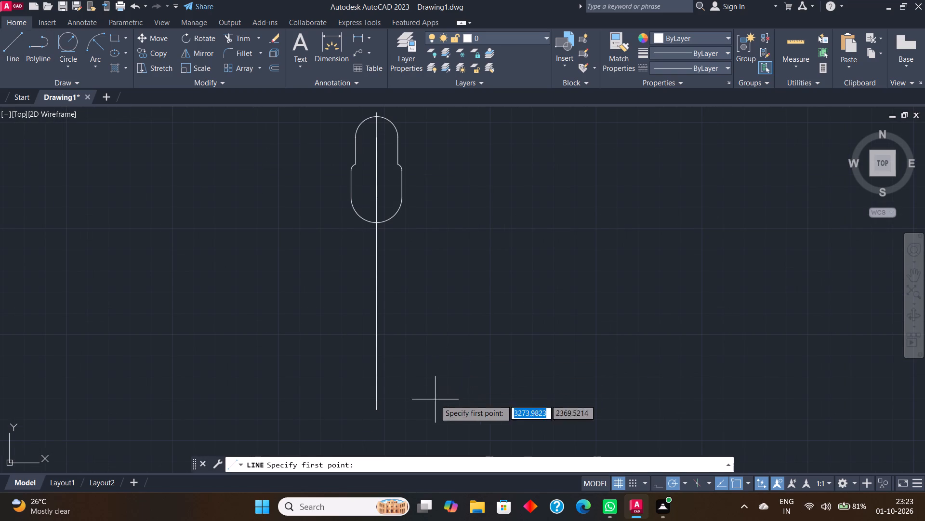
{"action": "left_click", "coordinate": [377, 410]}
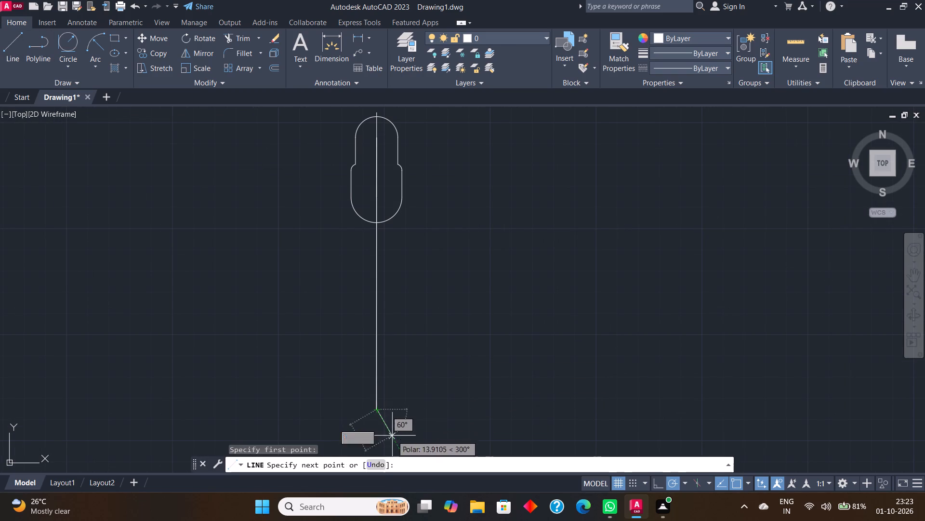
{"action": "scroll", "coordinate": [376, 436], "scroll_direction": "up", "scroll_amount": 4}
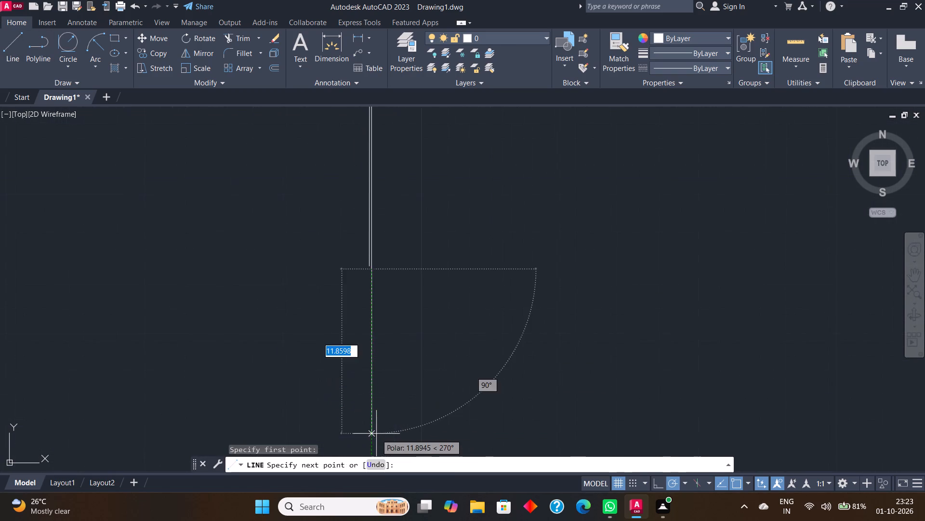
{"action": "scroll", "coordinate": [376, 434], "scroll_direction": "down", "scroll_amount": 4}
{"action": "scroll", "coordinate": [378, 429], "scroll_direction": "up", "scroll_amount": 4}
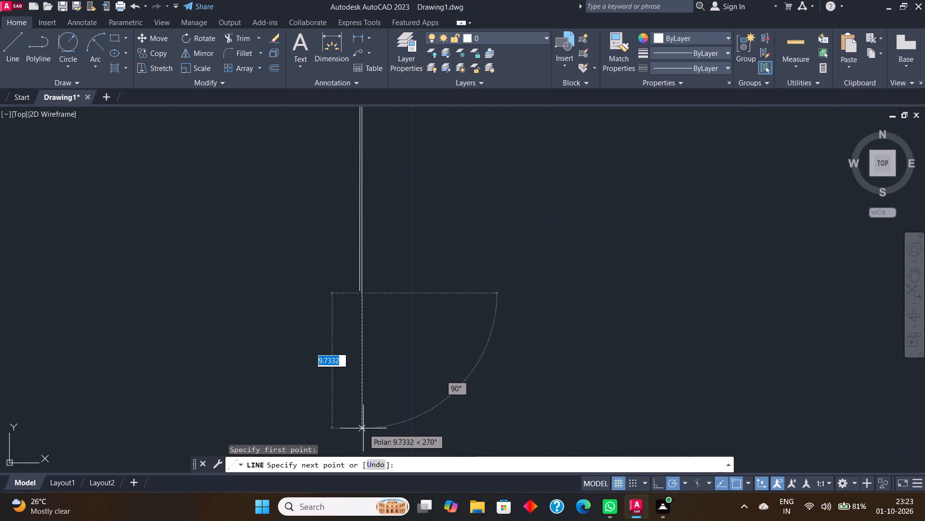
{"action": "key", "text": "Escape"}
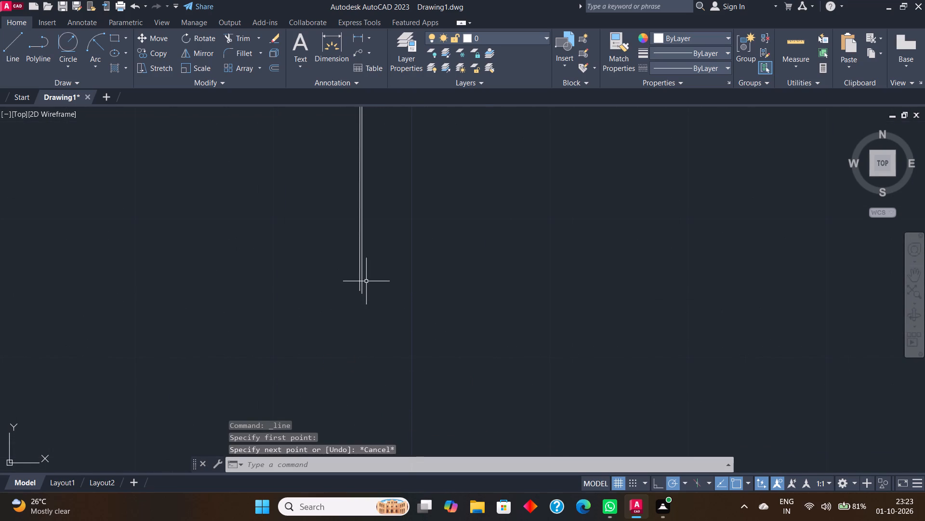
Undo the last two lines drawn along the centre line, keeping the original long vertical line.
{"action": "scroll", "coordinate": [366, 281], "scroll_direction": "up", "scroll_amount": 3}
{"action": "scroll", "coordinate": [366, 281], "scroll_direction": "down", "scroll_amount": 9}
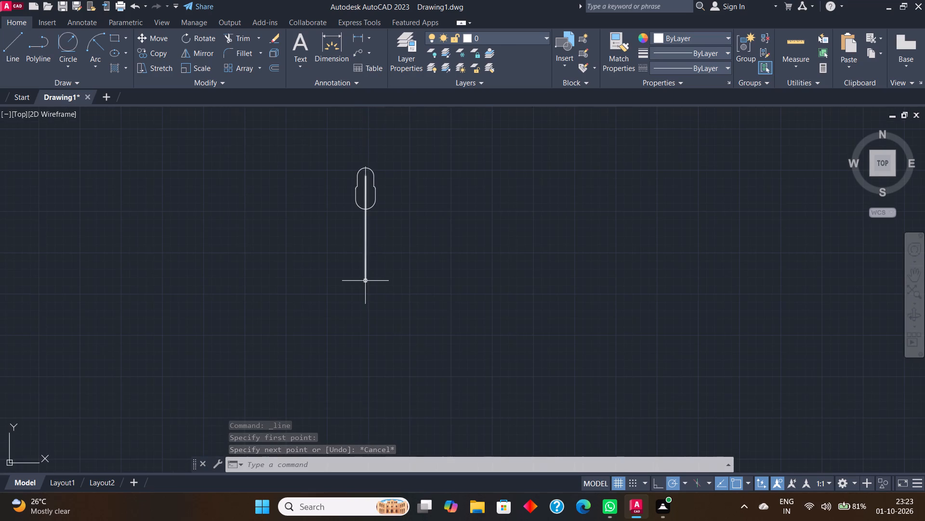
{"action": "scroll", "coordinate": [365, 281], "scroll_direction": "up", "scroll_amount": 1}
{"action": "key", "text": "ctrl+z"}
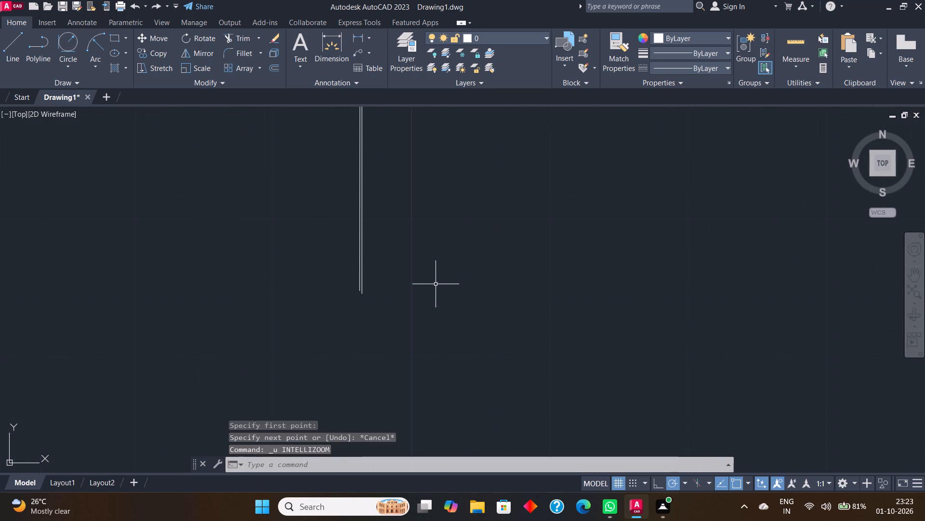
{"action": "key", "text": "ctrl+z"}
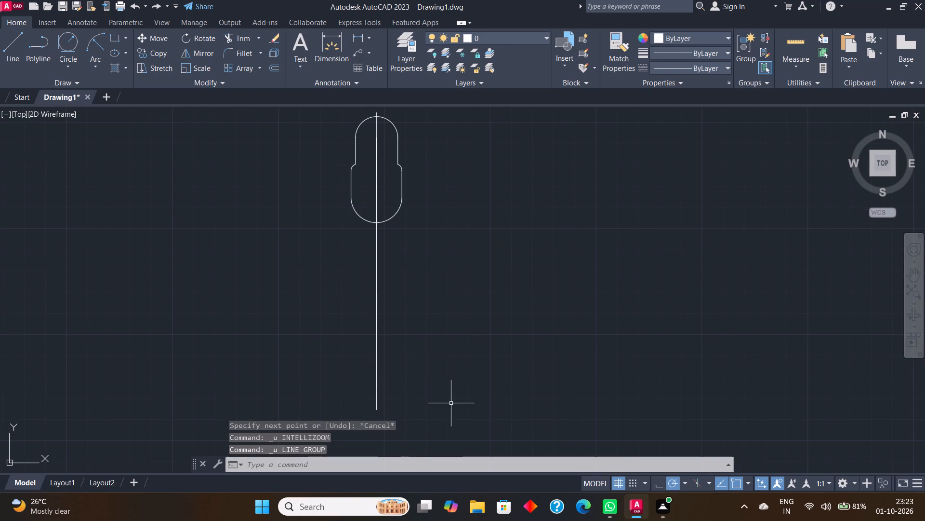
{"action": "scroll", "coordinate": [378, 408], "scroll_direction": "up", "scroll_amount": 2}
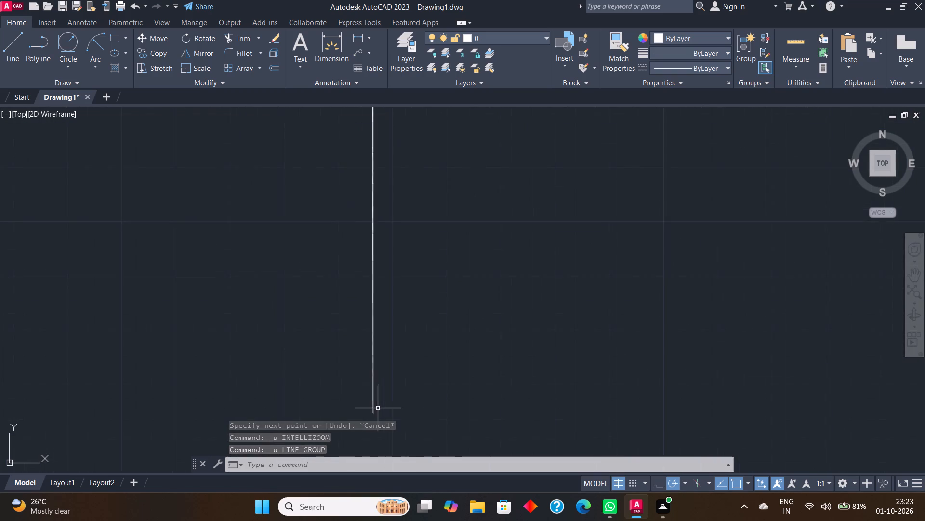
{"action": "scroll", "coordinate": [378, 408], "scroll_direction": "up", "scroll_amount": 1}
{"action": "key", "text": "ctrl+z"}
{"action": "key", "text": "ctrl+z"}
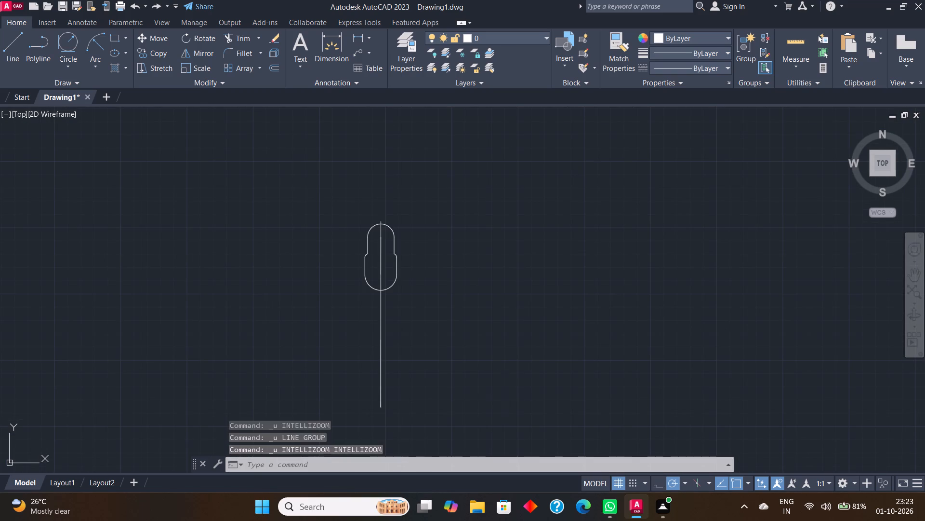
{"action": "scroll", "coordinate": [391, 400], "scroll_direction": "down", "scroll_amount": 1}
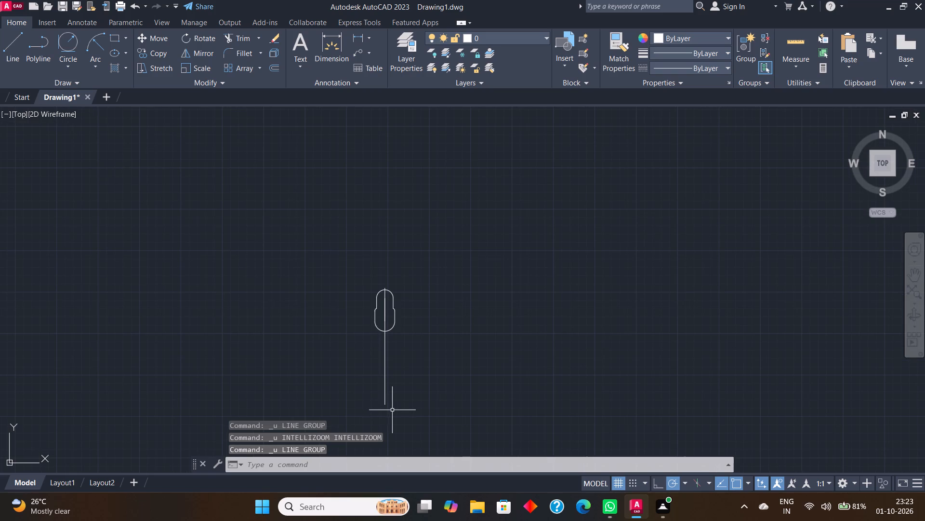
{"action": "scroll", "coordinate": [393, 410], "scroll_direction": "up", "scroll_amount": 2}
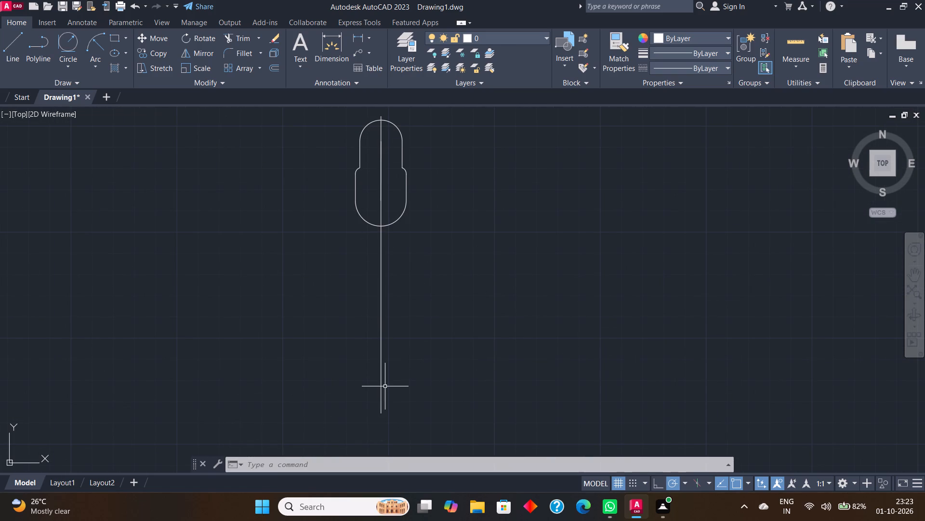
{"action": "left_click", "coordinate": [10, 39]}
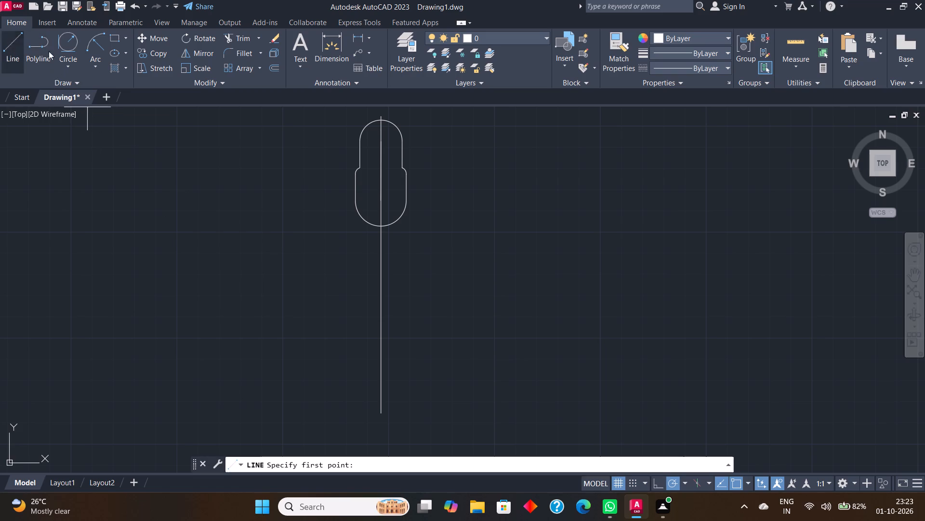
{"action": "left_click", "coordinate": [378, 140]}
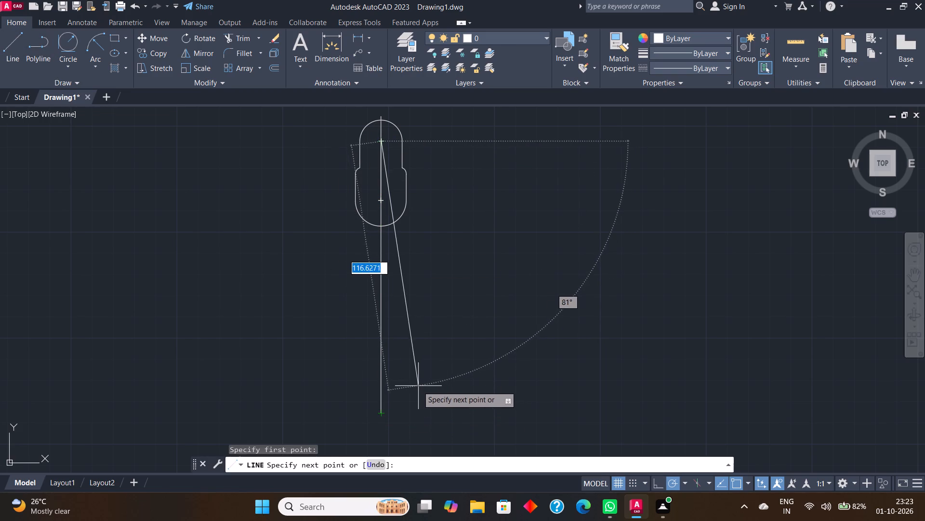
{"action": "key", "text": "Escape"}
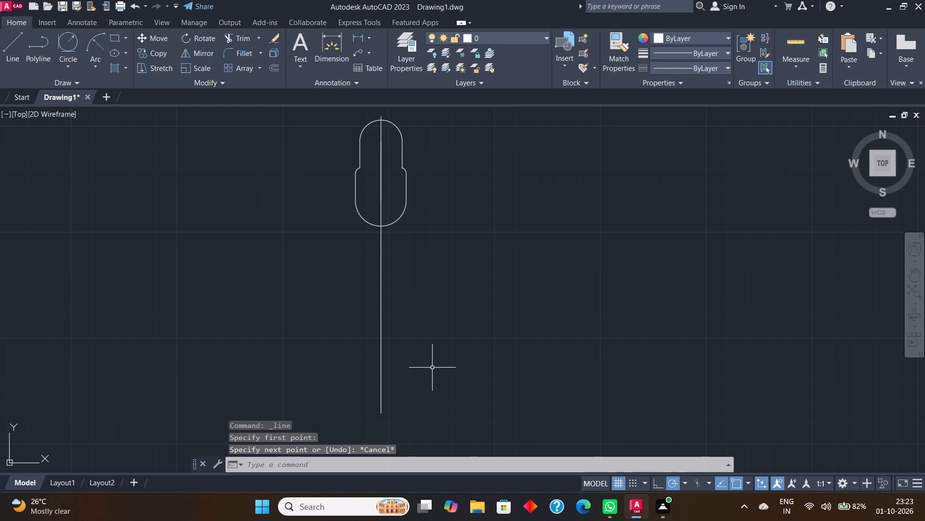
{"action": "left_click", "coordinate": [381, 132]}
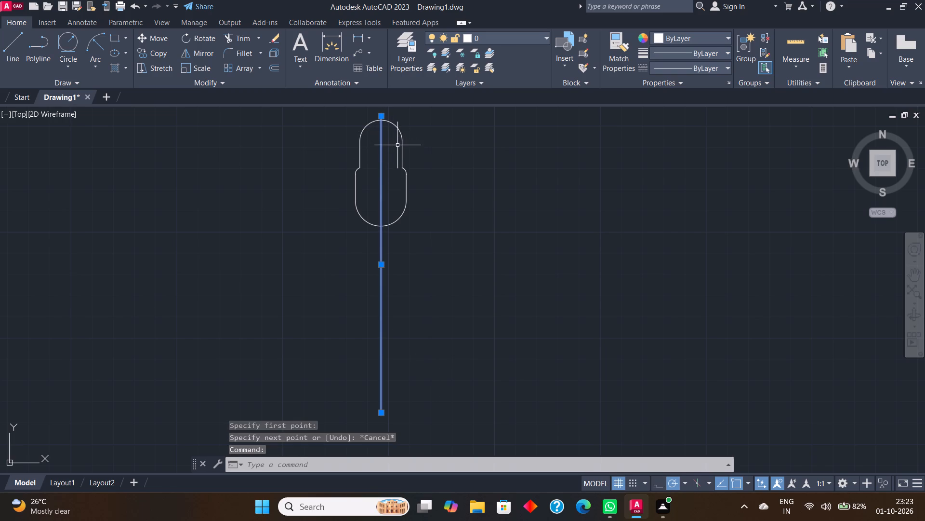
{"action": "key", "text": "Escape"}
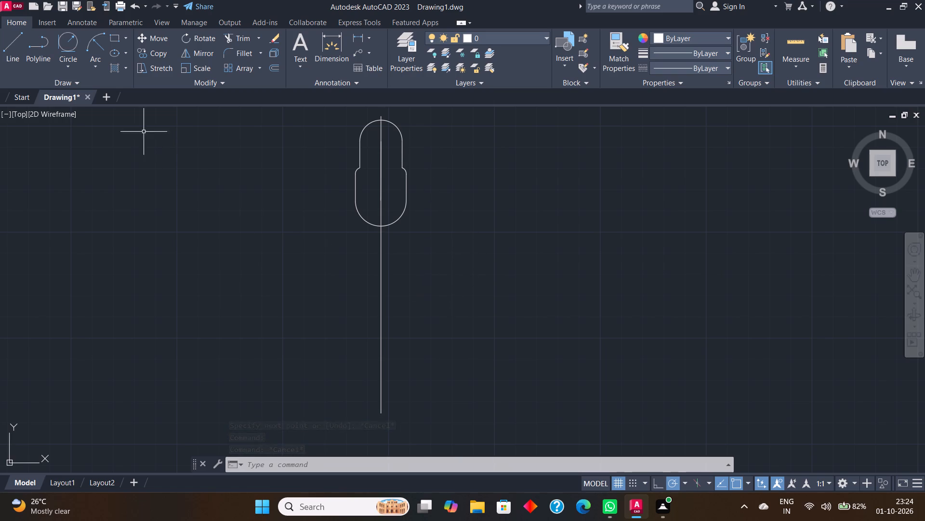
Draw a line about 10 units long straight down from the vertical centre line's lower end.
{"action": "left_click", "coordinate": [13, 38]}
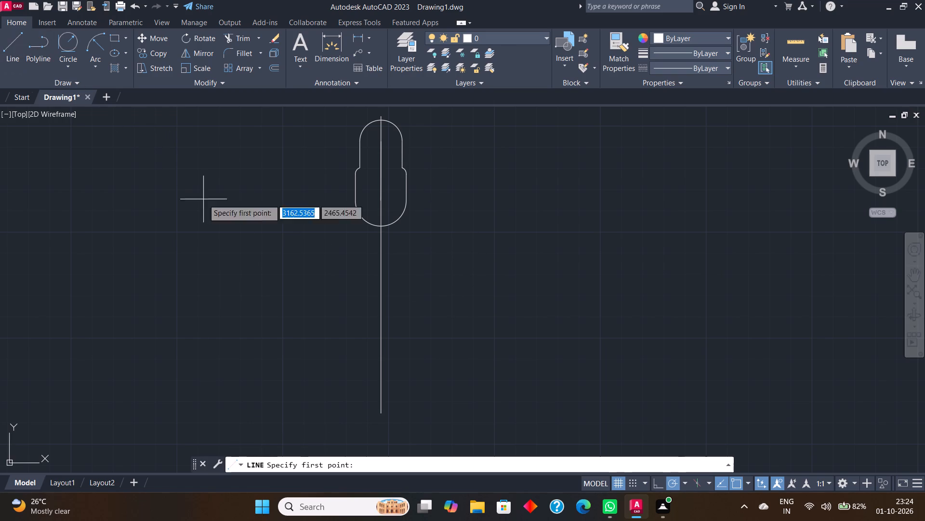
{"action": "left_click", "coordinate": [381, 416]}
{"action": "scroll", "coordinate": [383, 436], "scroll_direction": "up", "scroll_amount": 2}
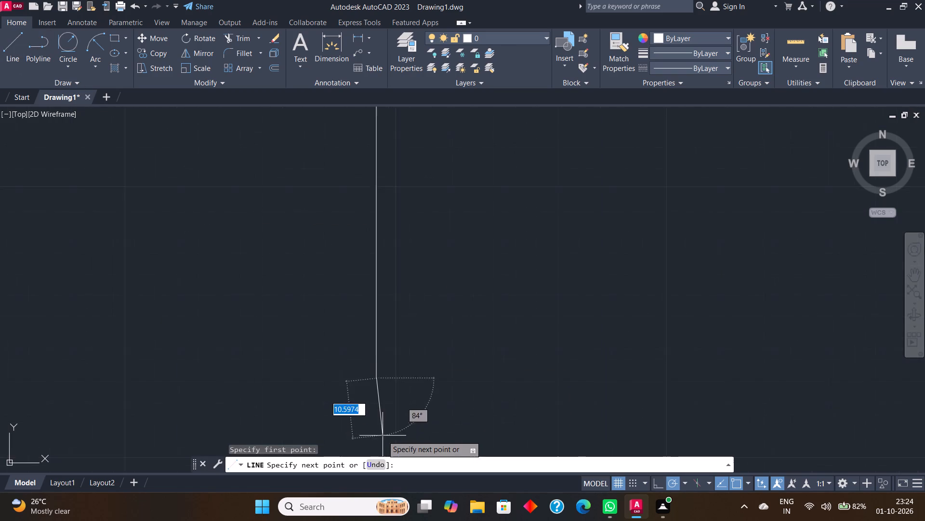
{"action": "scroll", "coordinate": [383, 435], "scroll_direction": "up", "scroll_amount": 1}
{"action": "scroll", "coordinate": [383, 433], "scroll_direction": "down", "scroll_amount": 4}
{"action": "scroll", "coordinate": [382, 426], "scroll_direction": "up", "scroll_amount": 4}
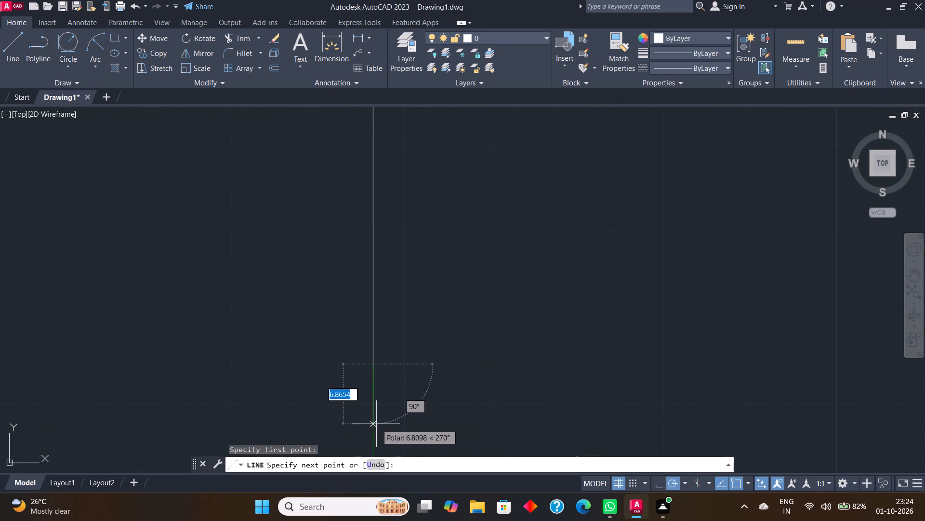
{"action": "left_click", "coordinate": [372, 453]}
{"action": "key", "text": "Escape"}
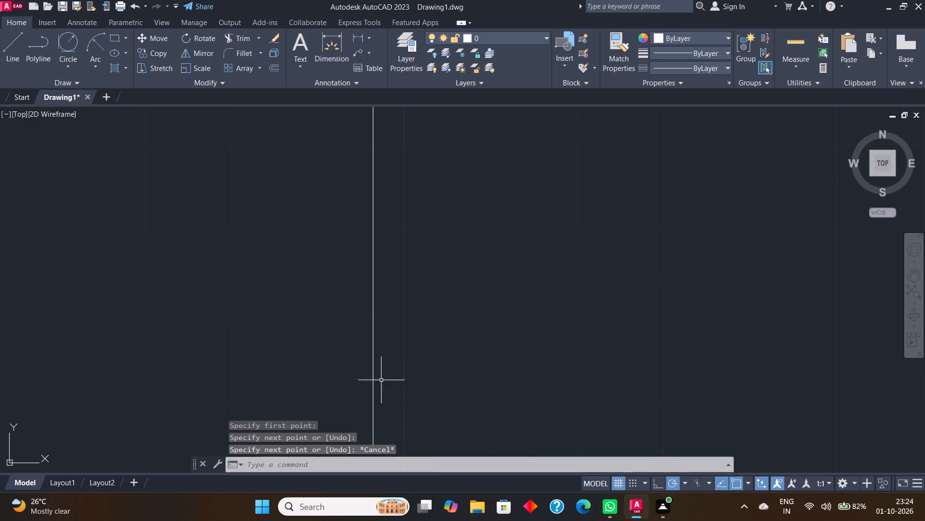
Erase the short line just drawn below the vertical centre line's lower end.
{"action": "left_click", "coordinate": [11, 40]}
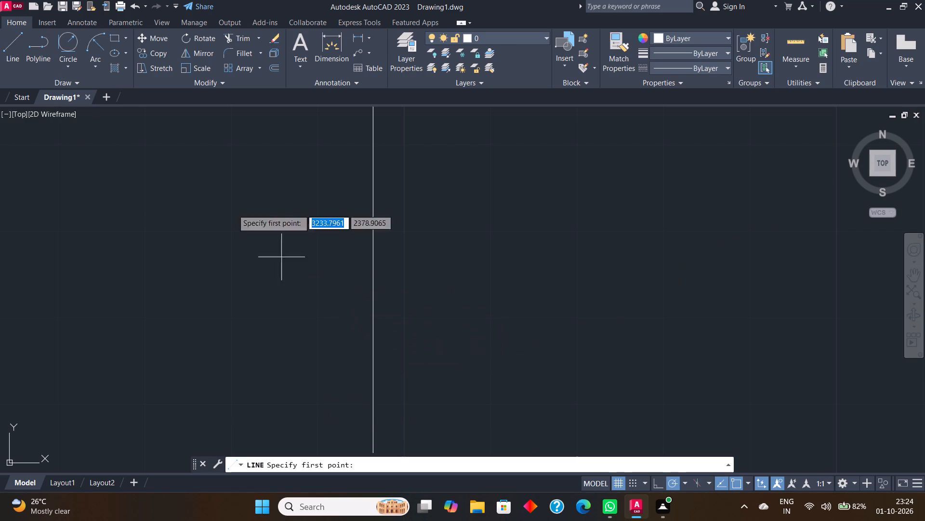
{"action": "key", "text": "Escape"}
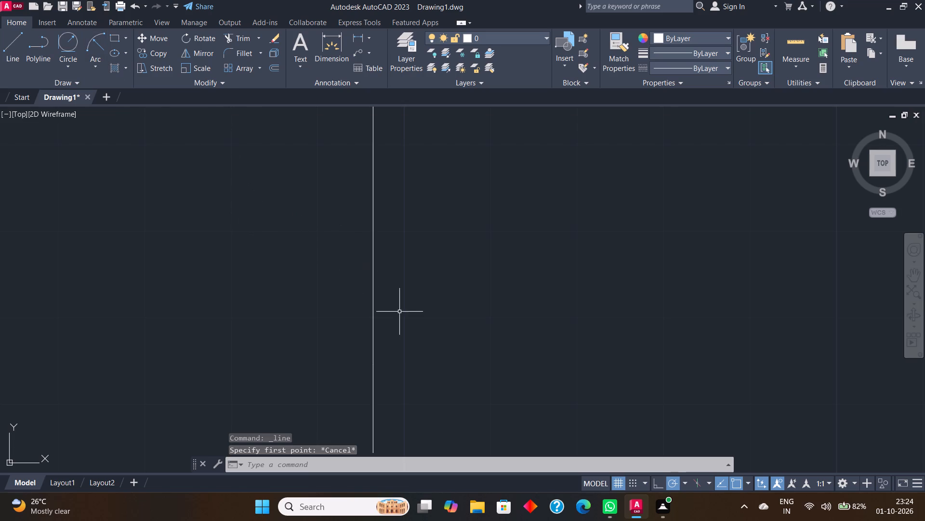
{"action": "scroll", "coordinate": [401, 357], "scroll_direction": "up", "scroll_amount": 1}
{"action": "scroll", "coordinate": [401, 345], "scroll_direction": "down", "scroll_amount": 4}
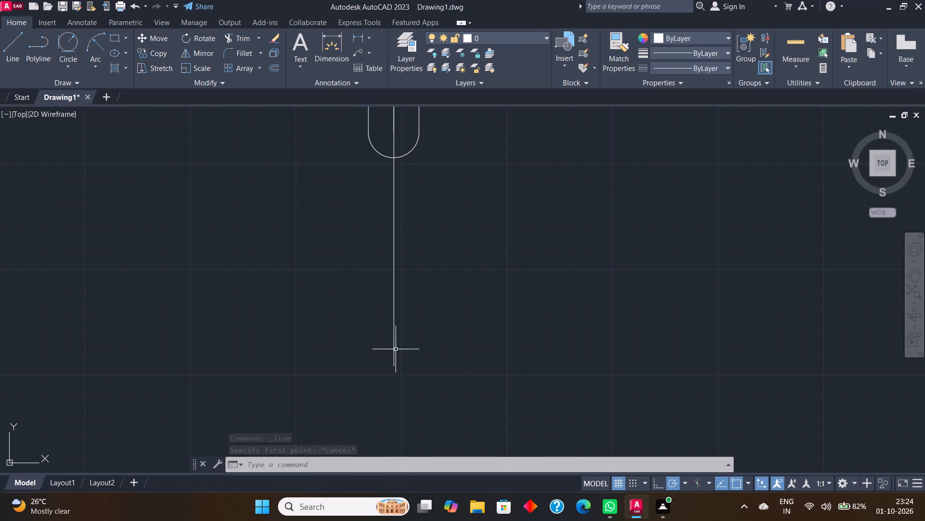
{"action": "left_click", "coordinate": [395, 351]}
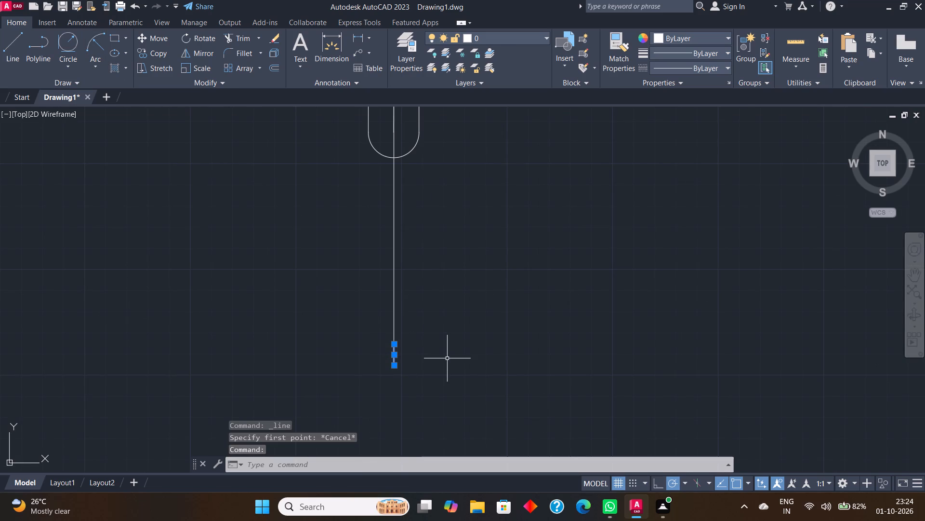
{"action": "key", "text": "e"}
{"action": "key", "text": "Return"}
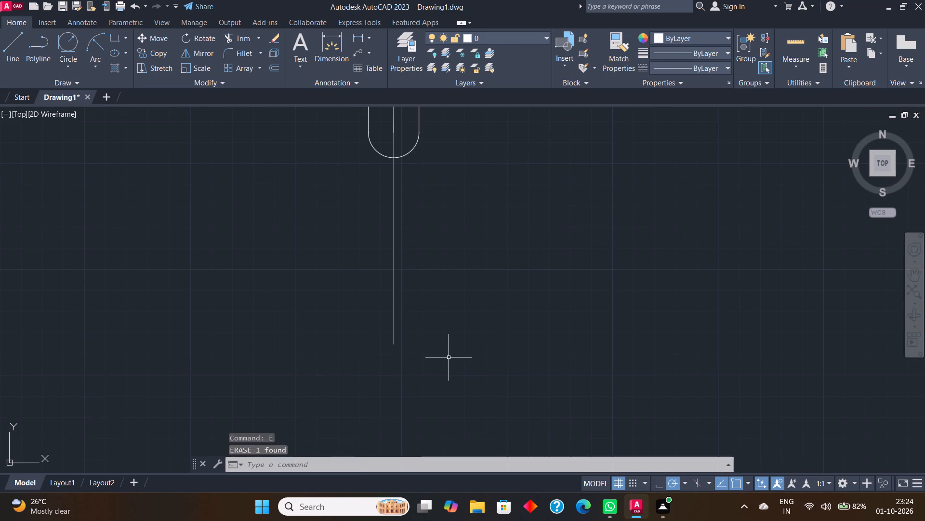
Draw a 28-unit line straight down from the vertical centre line's lower end.
{"action": "left_click", "coordinate": [13, 46]}
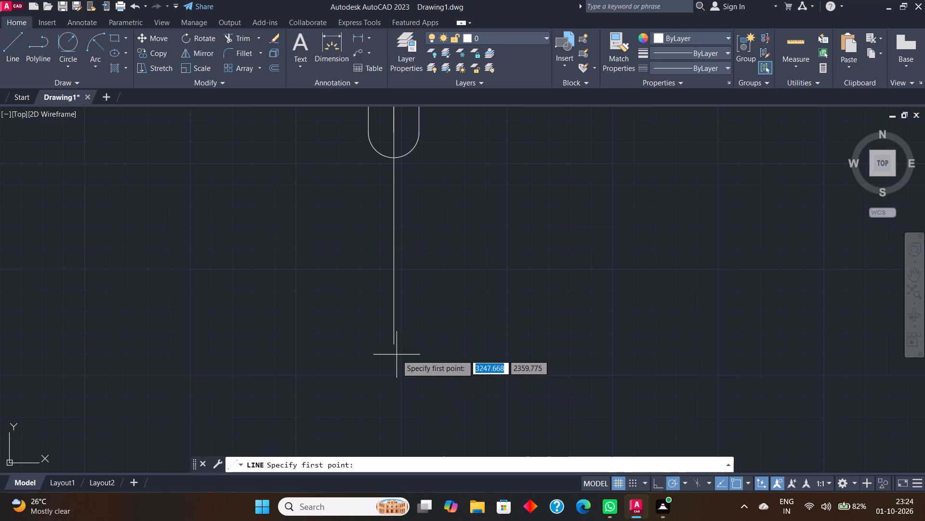
{"action": "left_click", "coordinate": [395, 346]}
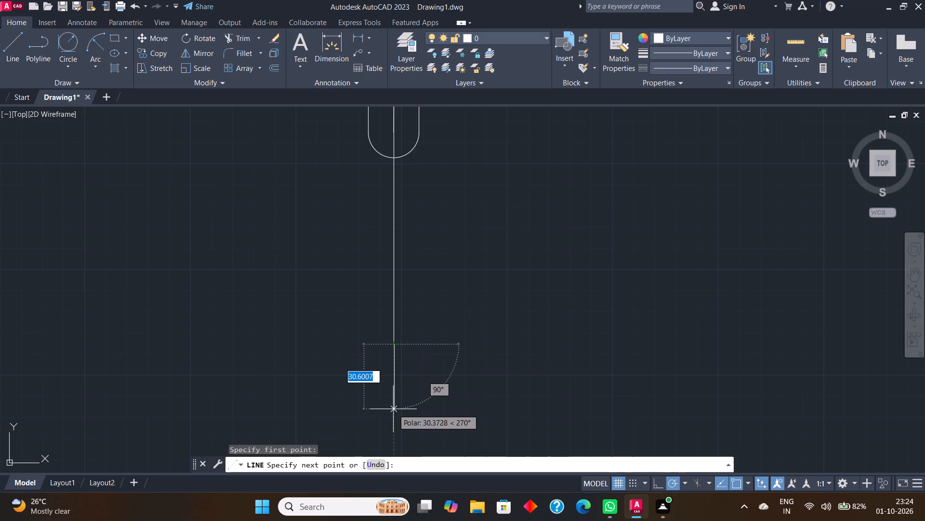
{"action": "type", "text": "28"}
{"action": "key", "text": "Return"}
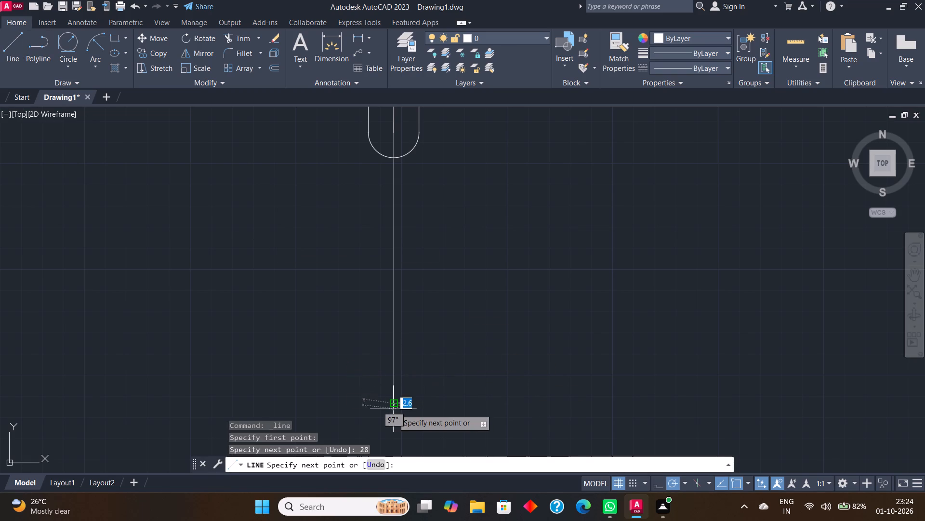
{"action": "key", "text": "Escape"}
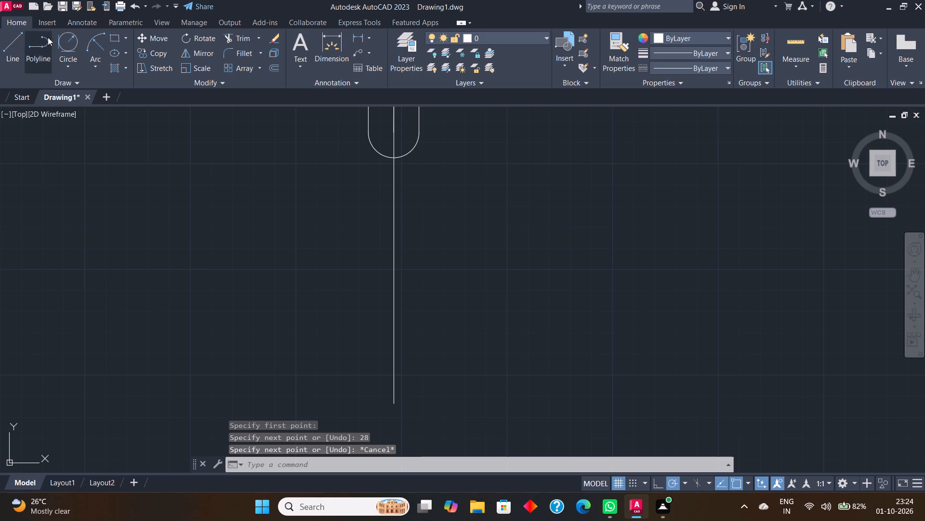
Draw a center-radius circle of radius 12 centred on the top end of the 28-unit line.
{"action": "left_click", "coordinate": [65, 40]}
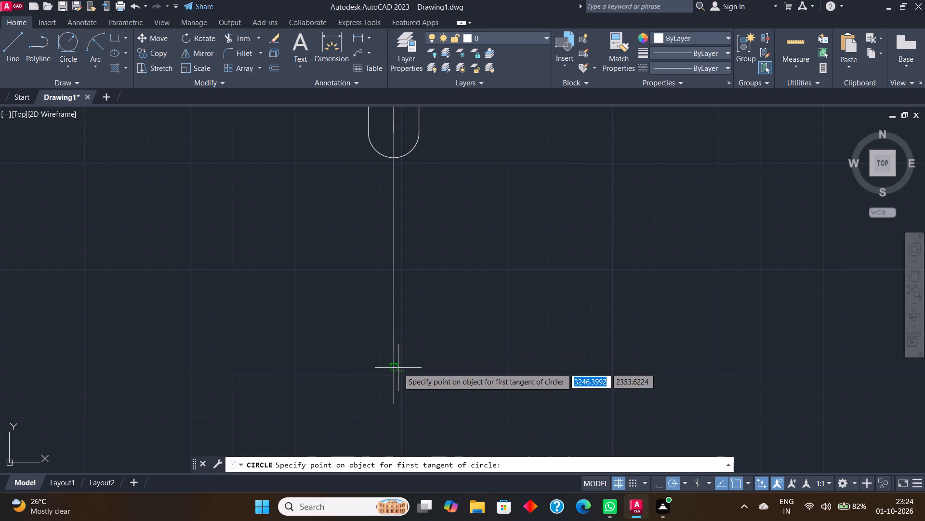
{"action": "key", "text": "Escape"}
{"action": "left_click", "coordinate": [63, 61]}
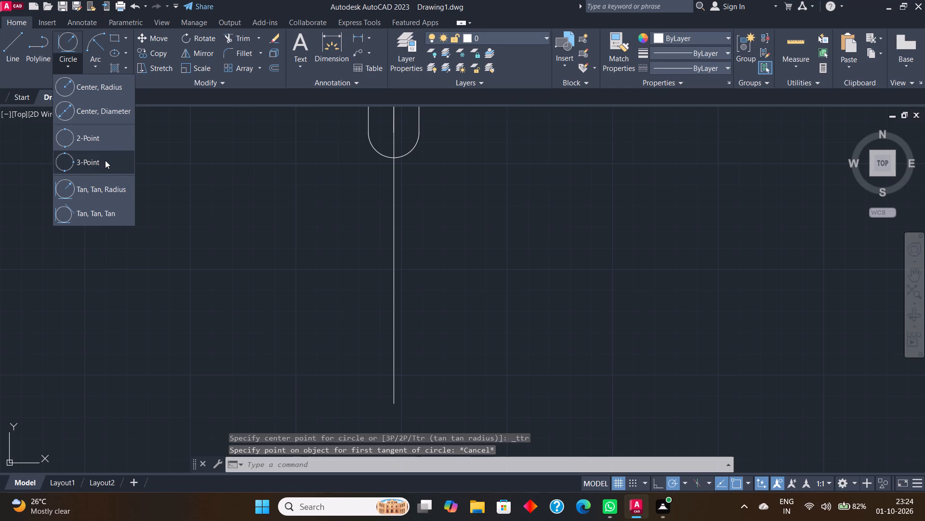
{"action": "left_click", "coordinate": [87, 87]}
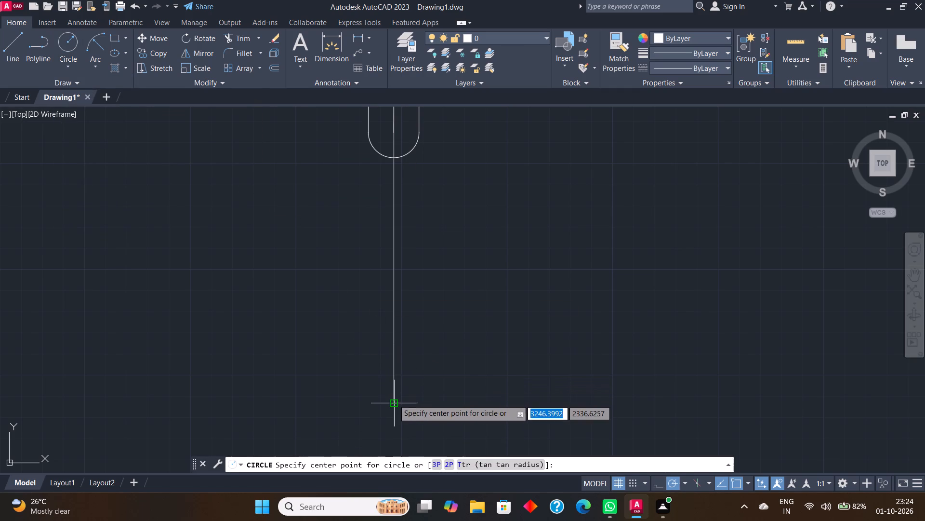
{"action": "left_click", "coordinate": [394, 345]}
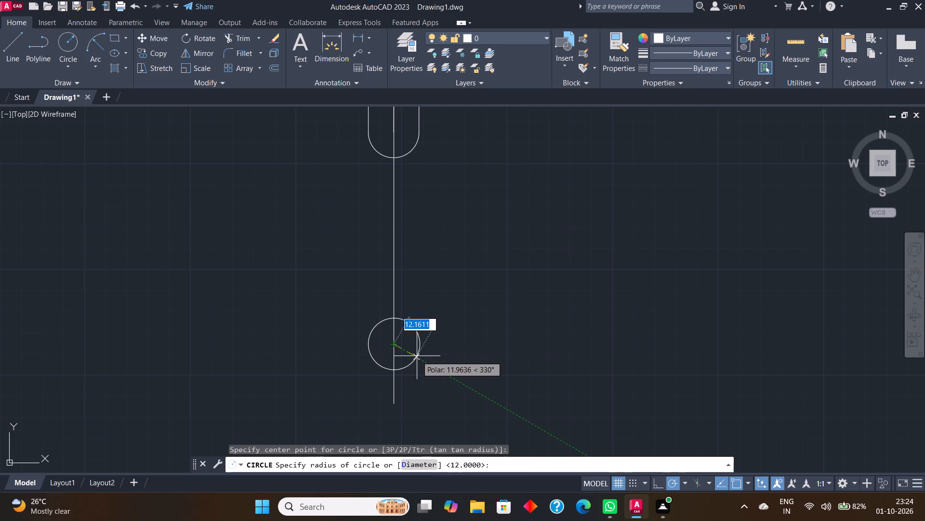
{"action": "type", "text": "12"}
{"action": "key", "text": "Return"}
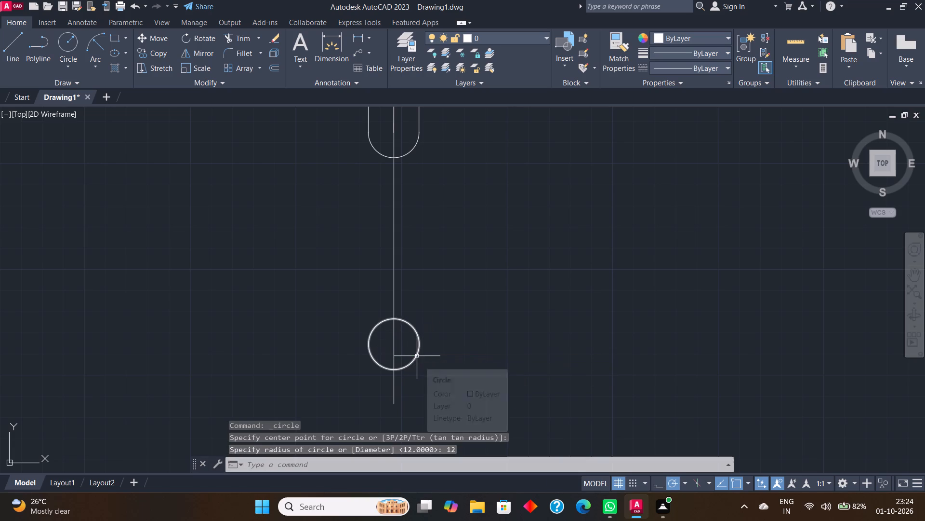
Draw a center-radius circle of radius 10 centred on the bottom end of the 28-unit line.
{"action": "left_click", "coordinate": [71, 63]}
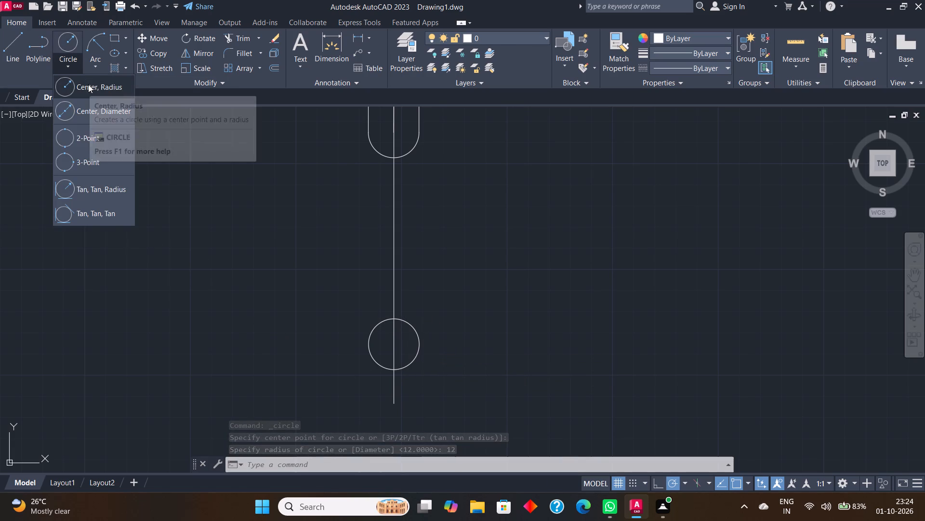
{"action": "left_click", "coordinate": [88, 84]}
{"action": "left_click", "coordinate": [395, 403]}
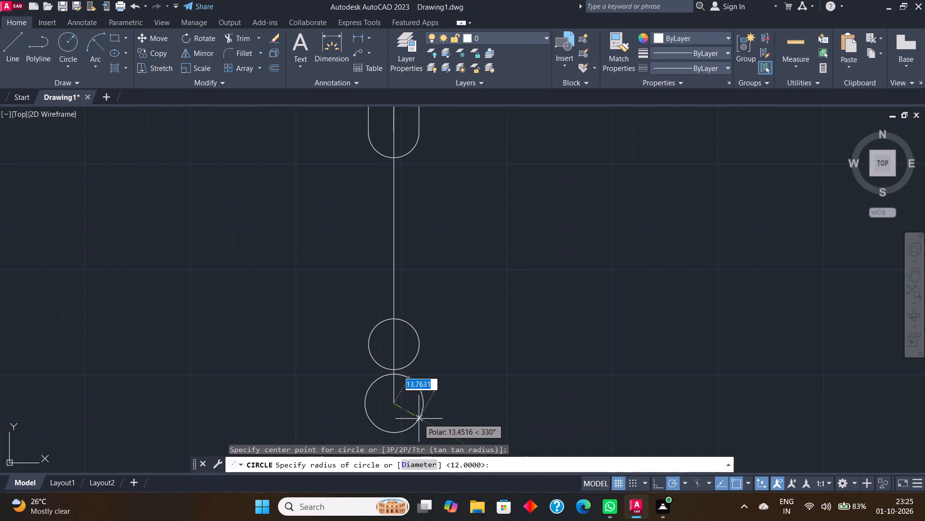
{"action": "type", "text": "10"}
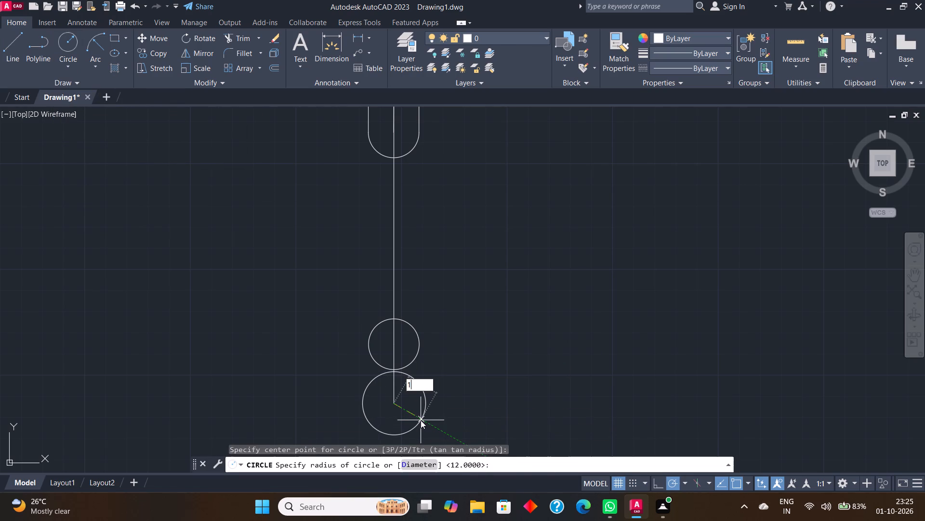
{"action": "key", "text": "Return"}
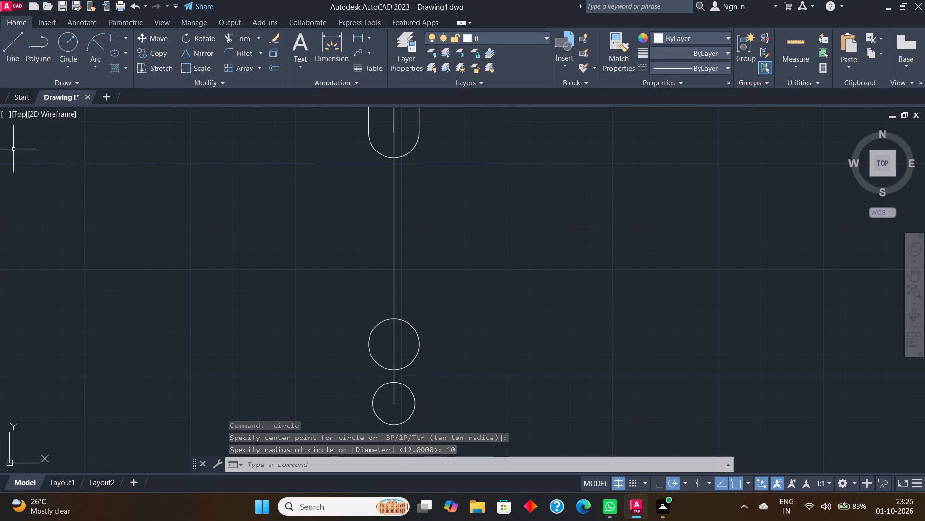
Draw two straight side lines joining the left and right quadrants of the lower radius 12 and radius 10 circles.
{"action": "left_click", "coordinate": [5, 41]}
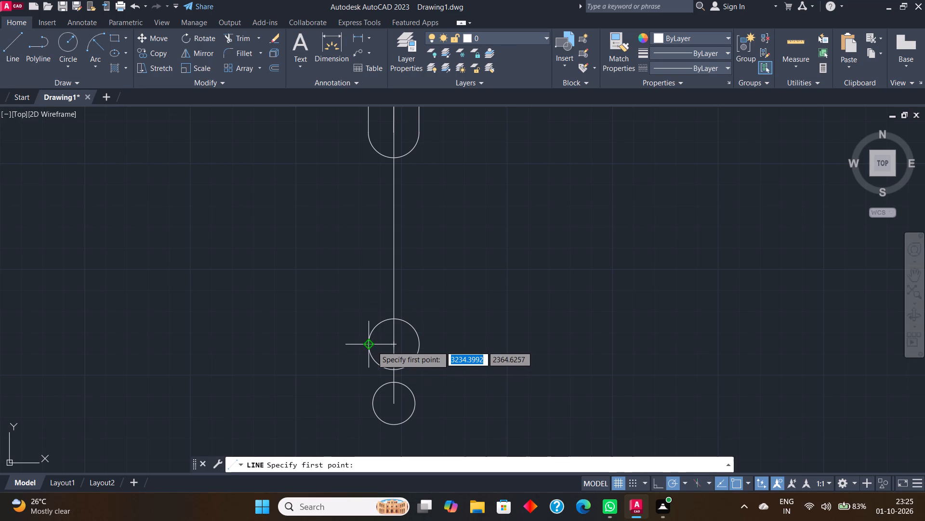
{"action": "left_click", "coordinate": [372, 346]}
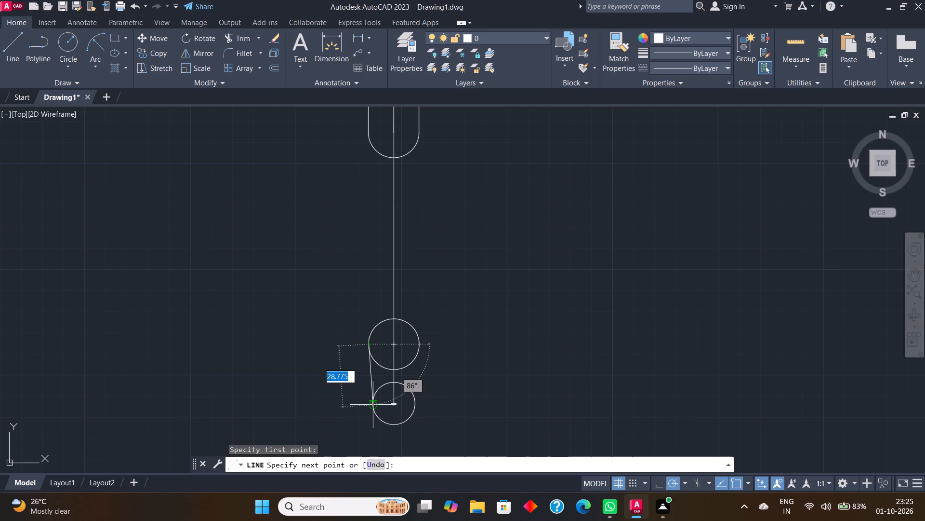
{"action": "left_click", "coordinate": [373, 409]}
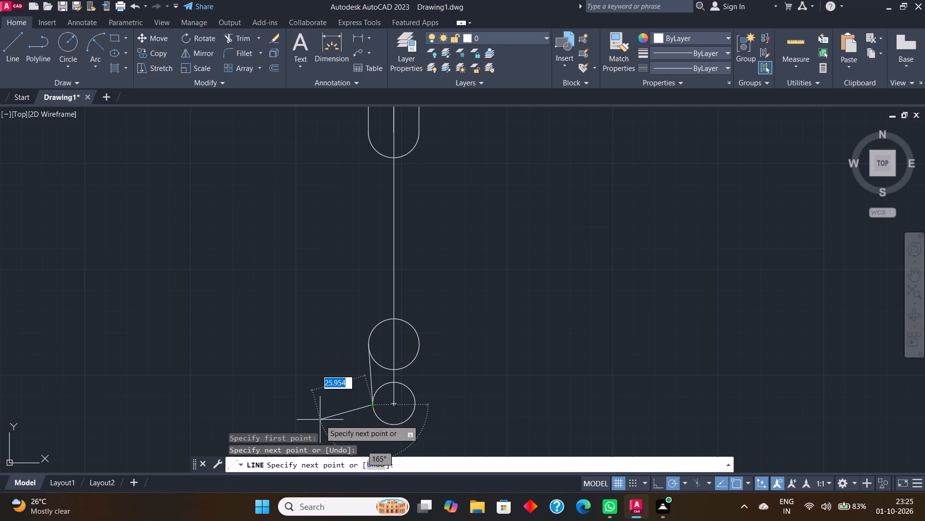
{"action": "key", "text": "Escape"}
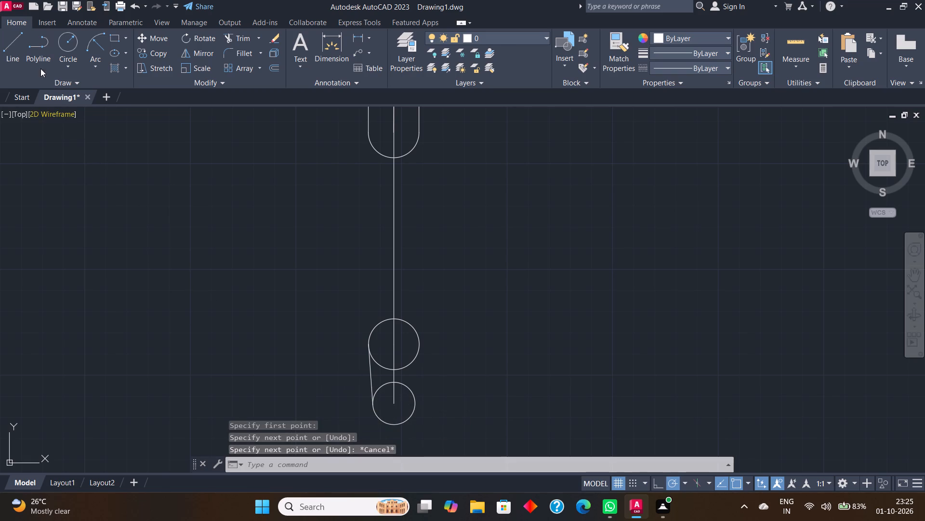
{"action": "left_click", "coordinate": [10, 41]}
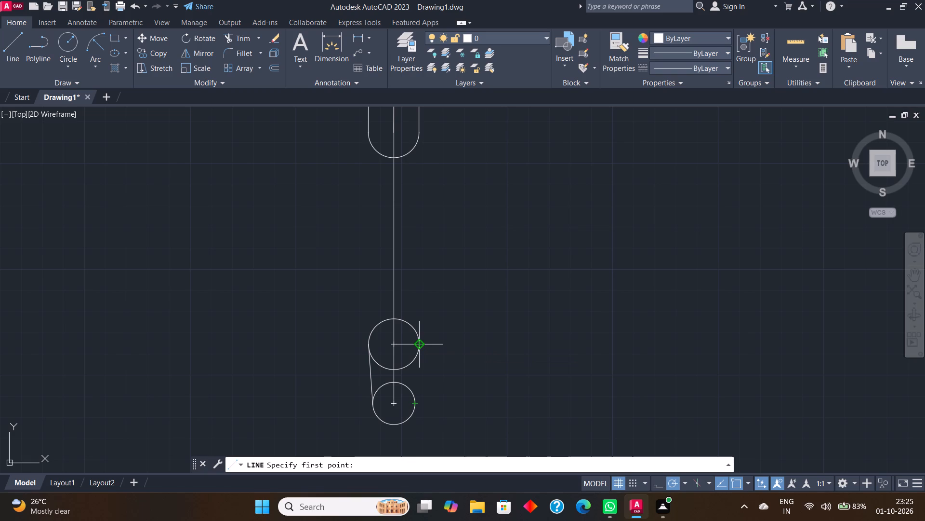
{"action": "left_click", "coordinate": [418, 345]}
{"action": "left_click", "coordinate": [418, 408]}
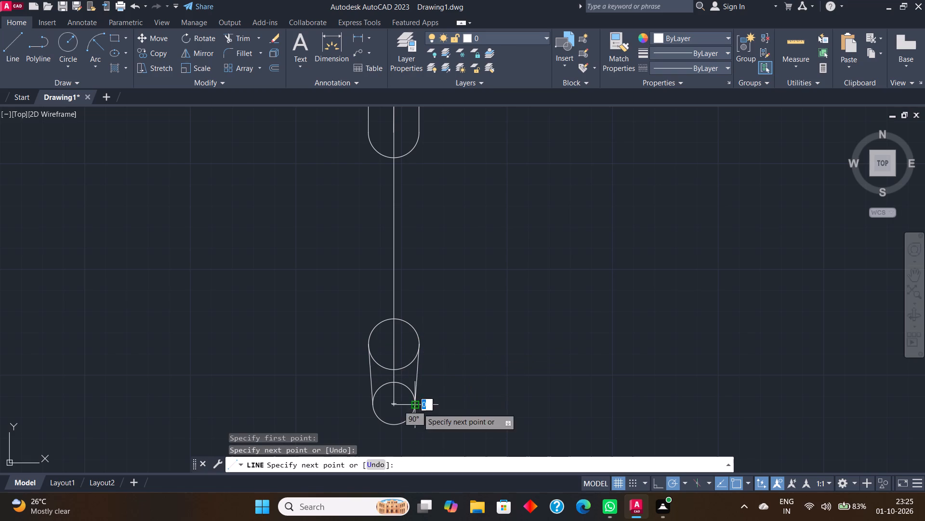
{"action": "key", "text": "Escape"}
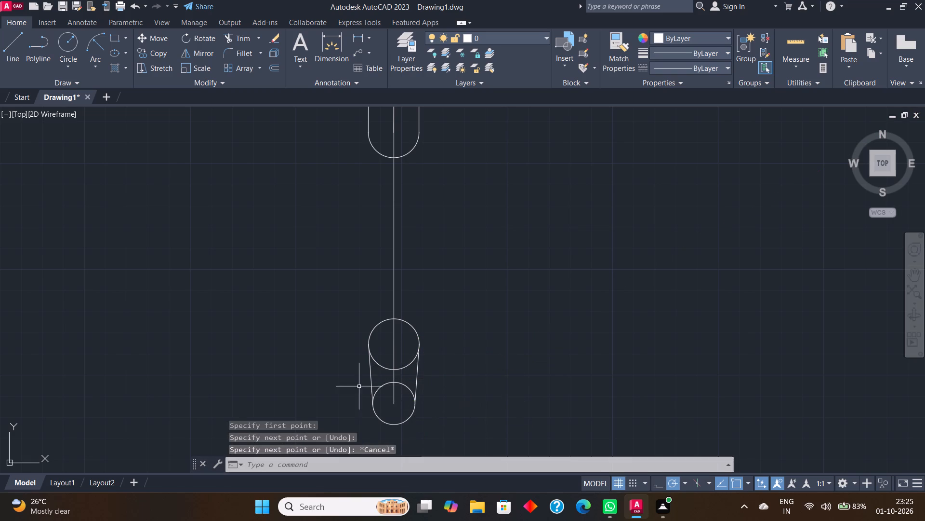
Trim the inner arcs of the radius 12 and radius 10 circles on both sides of the centre line.
{"action": "left_click", "coordinate": [244, 35]}
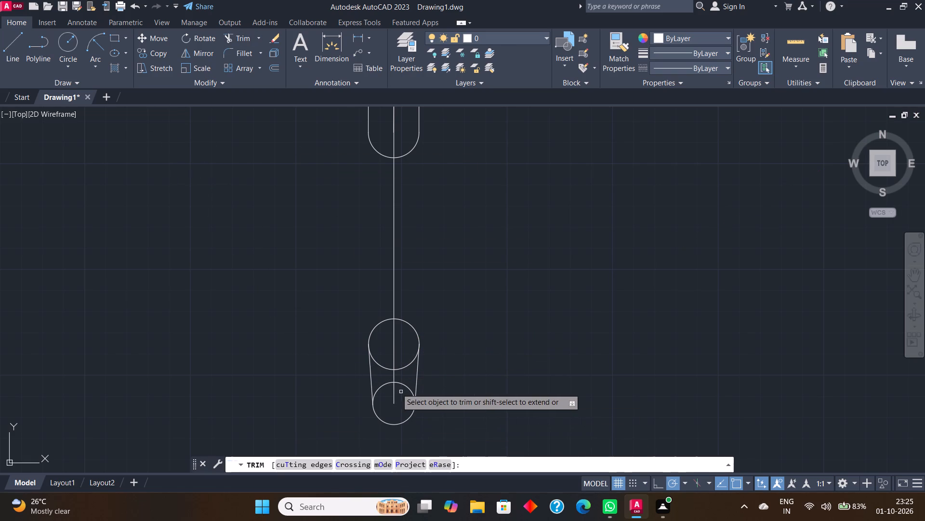
{"action": "left_click", "coordinate": [382, 366]}
{"action": "left_click", "coordinate": [410, 363]}
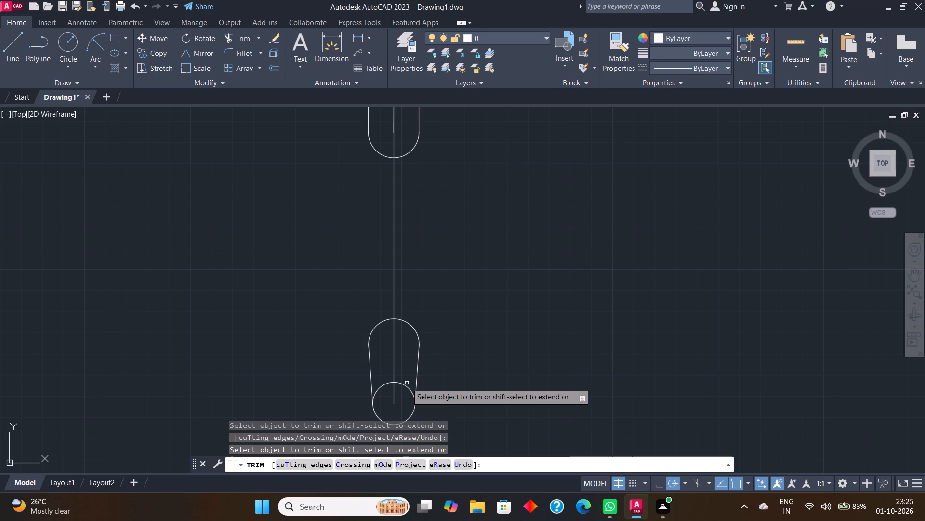
{"action": "left_click", "coordinate": [406, 385]}
{"action": "left_click", "coordinate": [382, 388]}
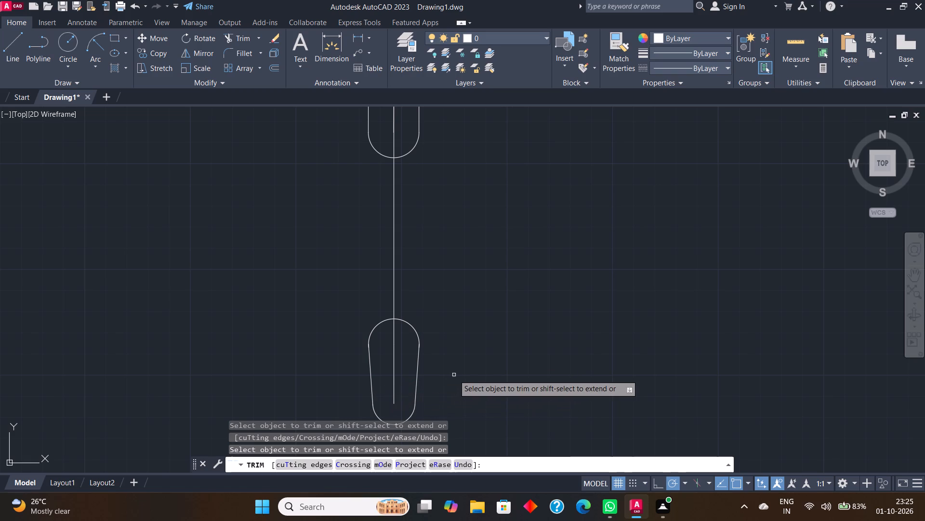
{"action": "key", "text": "Escape"}
Trim the short overlapping slivers where the radius 12 arc meets the left and right tapered side lines.
{"action": "scroll", "coordinate": [381, 361], "scroll_direction": "down", "scroll_amount": 3}
{"action": "scroll", "coordinate": [383, 354], "scroll_direction": "up", "scroll_amount": 3}
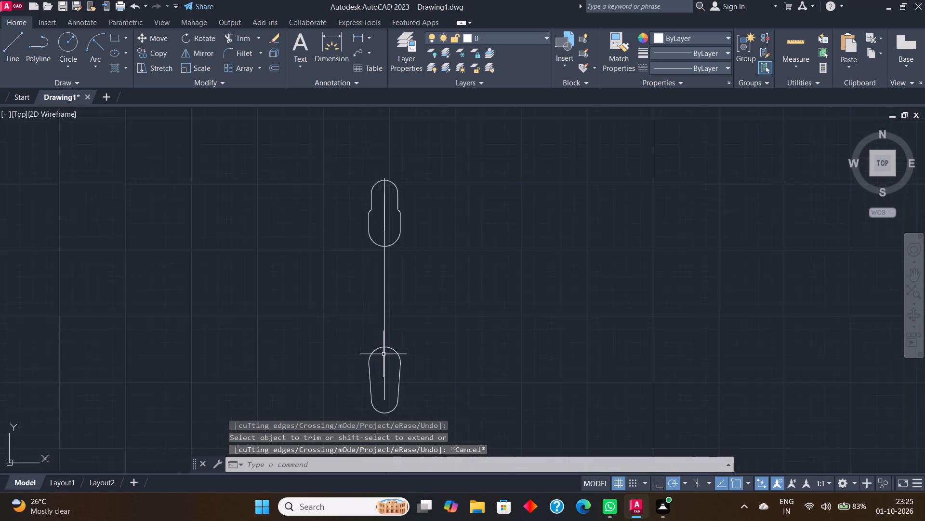
{"action": "scroll", "coordinate": [379, 361], "scroll_direction": "up", "scroll_amount": 4}
{"action": "scroll", "coordinate": [317, 379], "scroll_direction": "down", "scroll_amount": 2}
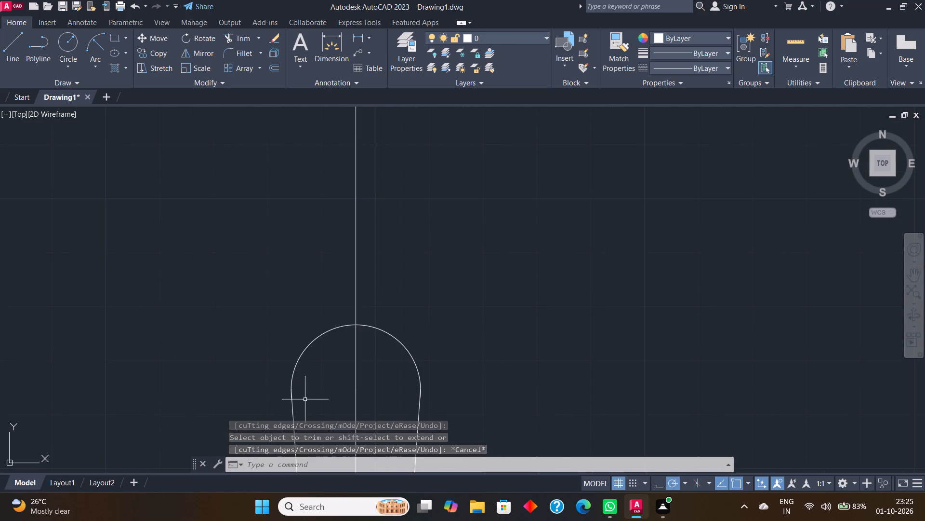
{"action": "scroll", "coordinate": [296, 397], "scroll_direction": "up", "scroll_amount": 5}
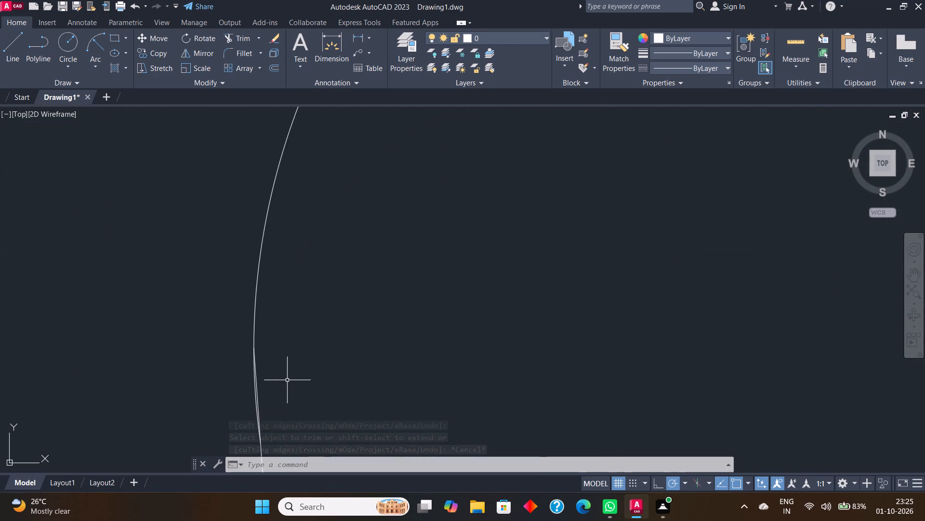
{"action": "scroll", "coordinate": [316, 371], "scroll_direction": "down", "scroll_amount": 5}
{"action": "scroll", "coordinate": [305, 391], "scroll_direction": "up", "scroll_amount": 3}
{"action": "scroll", "coordinate": [343, 334], "scroll_direction": "up", "scroll_amount": 3}
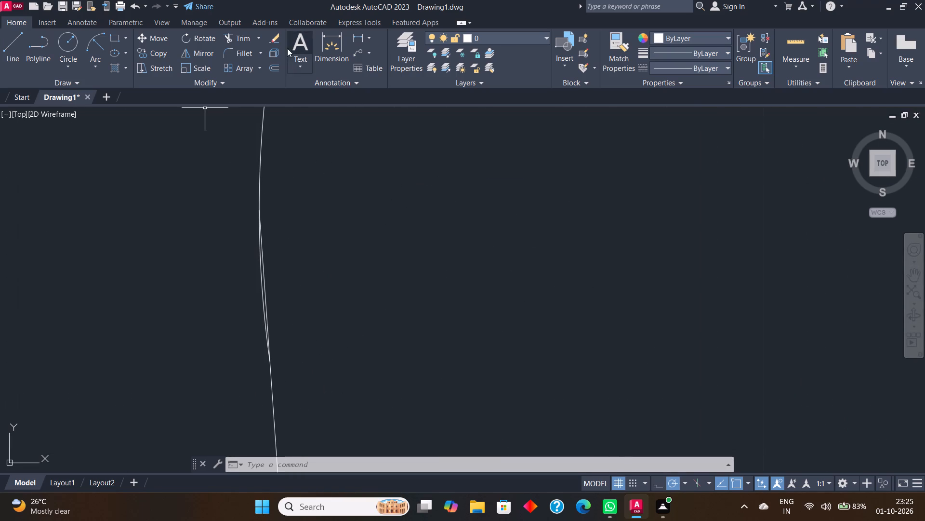
{"action": "left_click", "coordinate": [243, 36]}
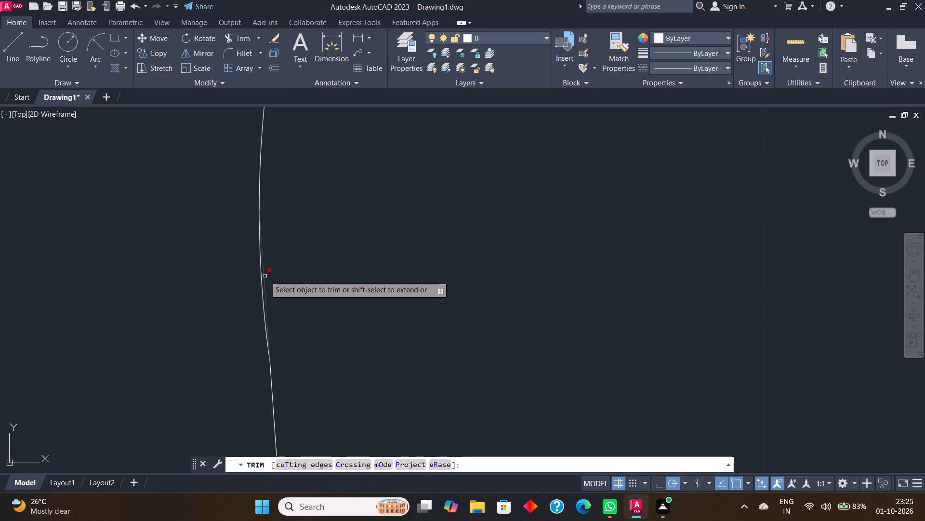
{"action": "left_click", "coordinate": [267, 312]}
{"action": "scroll", "coordinate": [316, 312], "scroll_direction": "up", "scroll_amount": 4}
{"action": "scroll", "coordinate": [341, 314], "scroll_direction": "down", "scroll_amount": 9}
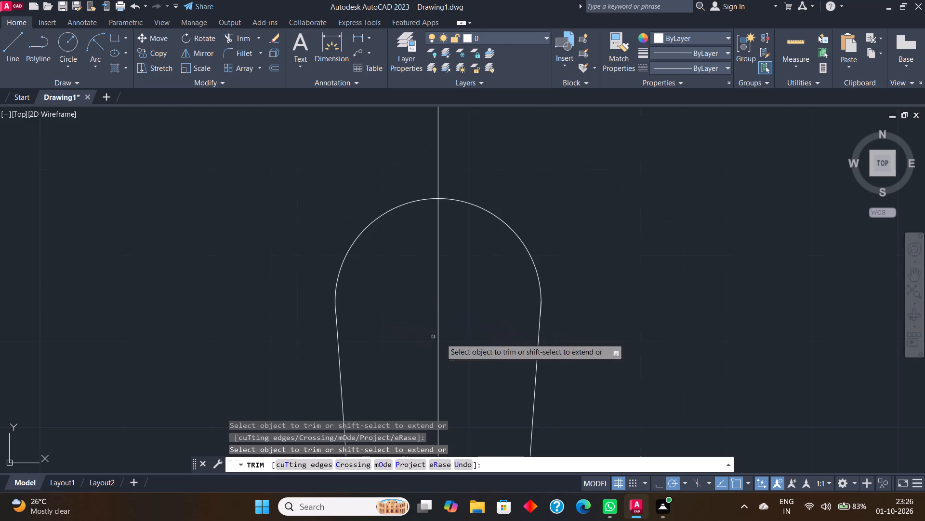
{"action": "scroll", "coordinate": [532, 319], "scroll_direction": "up", "scroll_amount": 3}
{"action": "scroll", "coordinate": [565, 288], "scroll_direction": "up", "scroll_amount": 2}
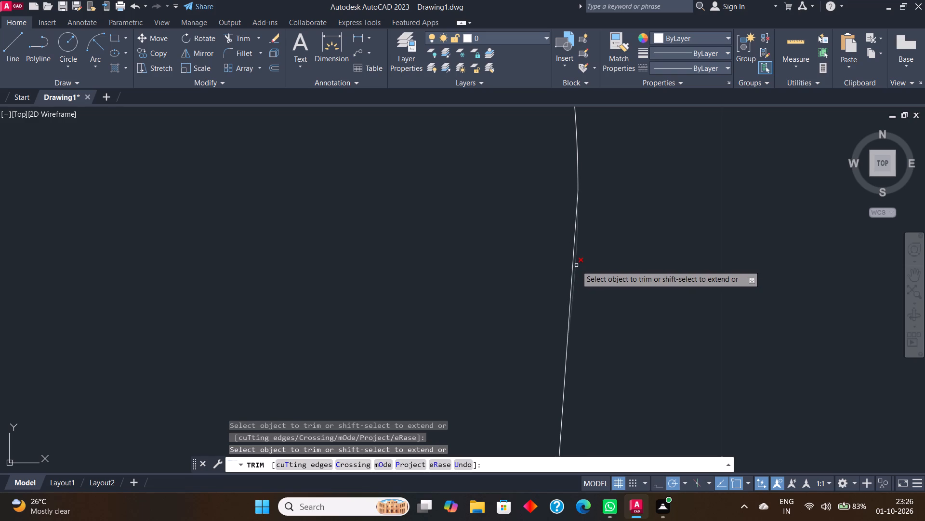
{"action": "left_click", "coordinate": [576, 265]}
{"action": "scroll", "coordinate": [584, 272], "scroll_direction": "up", "scroll_amount": 4}
{"action": "scroll", "coordinate": [585, 274], "scroll_direction": "down", "scroll_amount": 9}
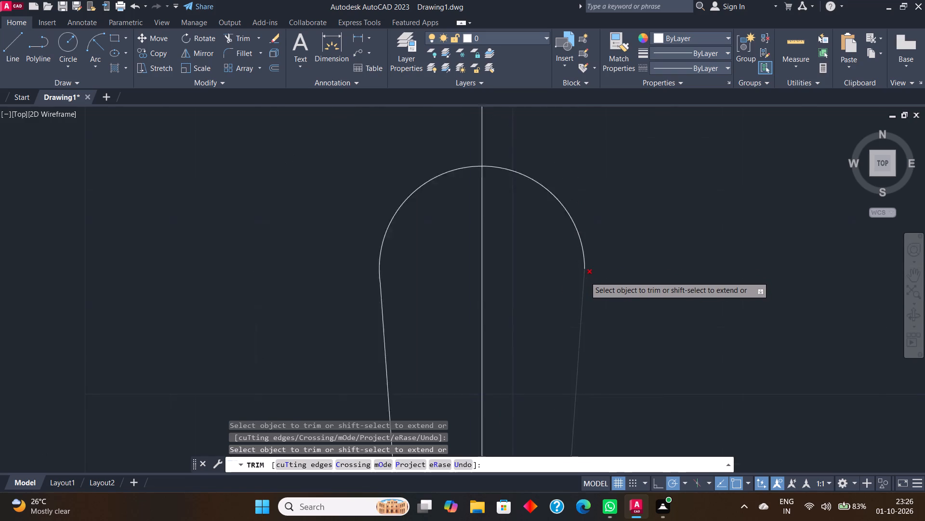
{"action": "scroll", "coordinate": [585, 276], "scroll_direction": "down", "scroll_amount": 1}
{"action": "key", "text": "Escape"}
Draw a center-radius circle of radius 22 centred on the upper arc's centre of the top stepped outline.
{"action": "scroll", "coordinate": [489, 330], "scroll_direction": "up", "scroll_amount": 2}
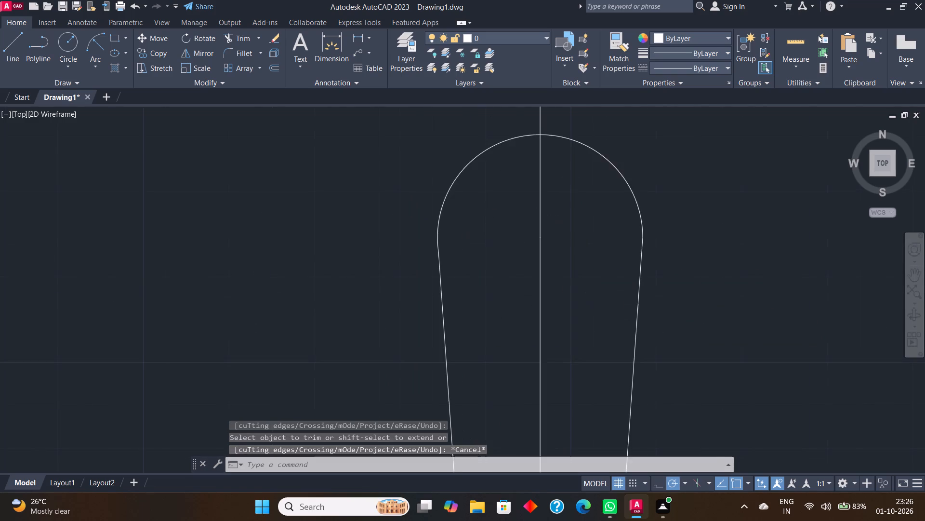
{"action": "scroll", "coordinate": [489, 329], "scroll_direction": "down", "scroll_amount": 6}
{"action": "scroll", "coordinate": [500, 235], "scroll_direction": "up", "scroll_amount": 1}
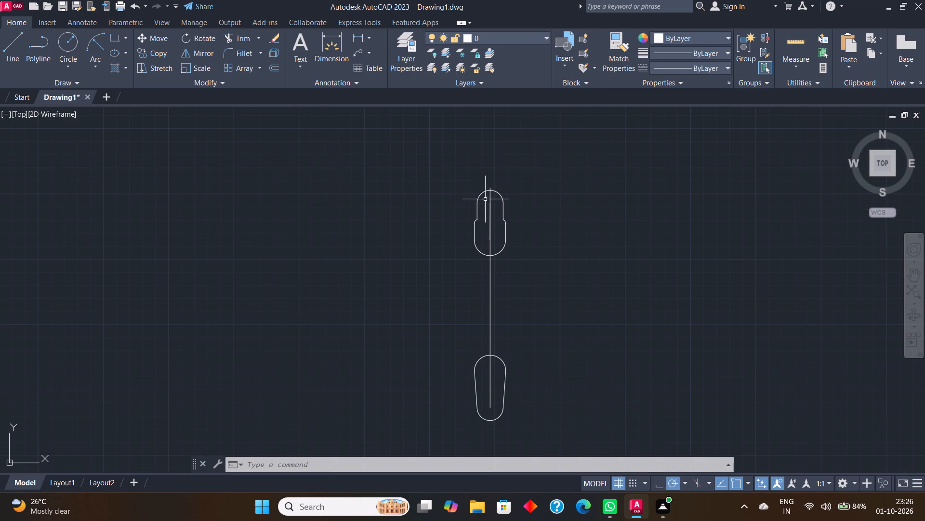
{"action": "left_click", "coordinate": [64, 37]}
{"action": "left_click", "coordinate": [65, 67]}
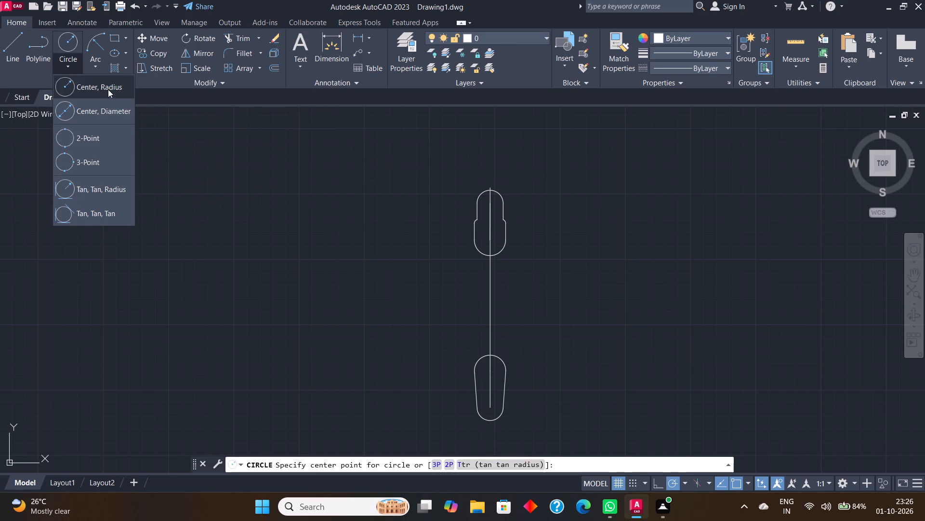
{"action": "left_click", "coordinate": [108, 87]}
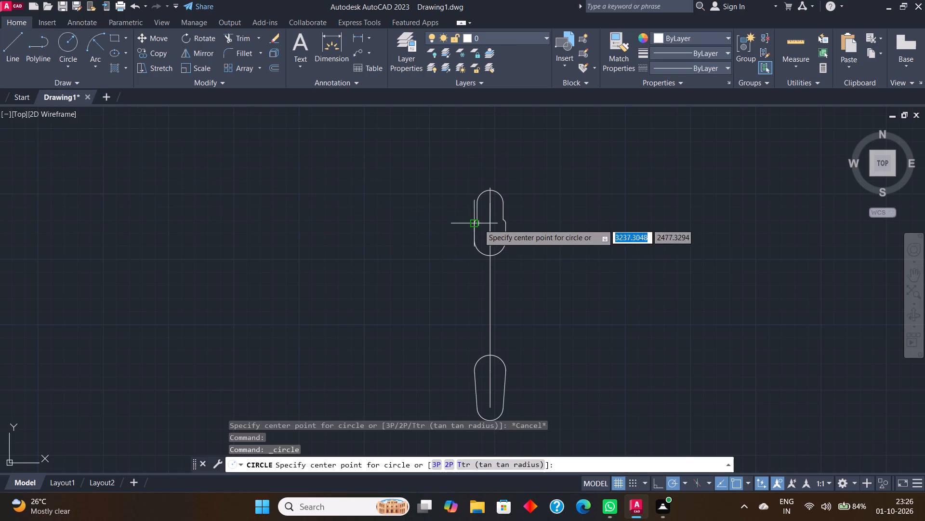
{"action": "left_click_drag", "start_coordinate": [490, 205], "coordinate": [519, 221]}
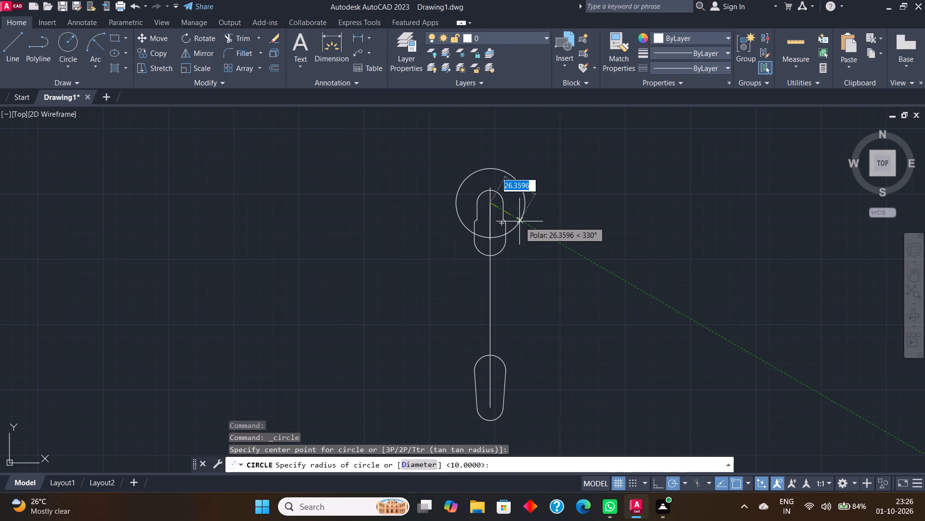
{"action": "type", "text": "22"}
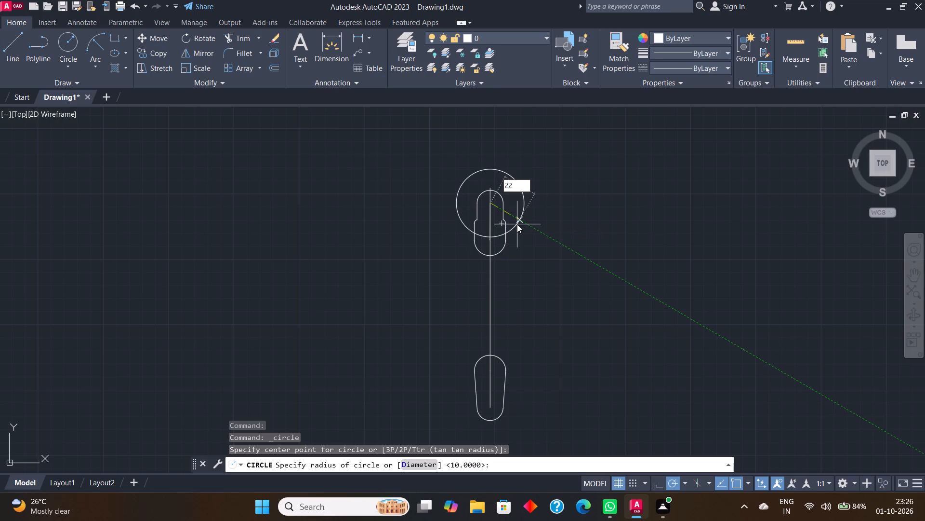
{"action": "key", "text": "Return"}
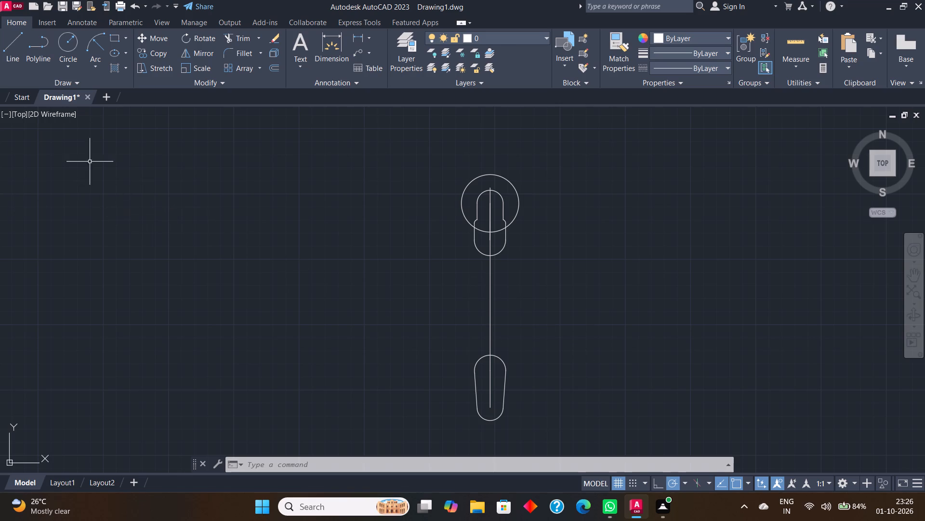
Draw a circle of radius 22 centred on the lower arc's centre of the top stepped outline.
{"action": "left_click", "coordinate": [68, 44]}
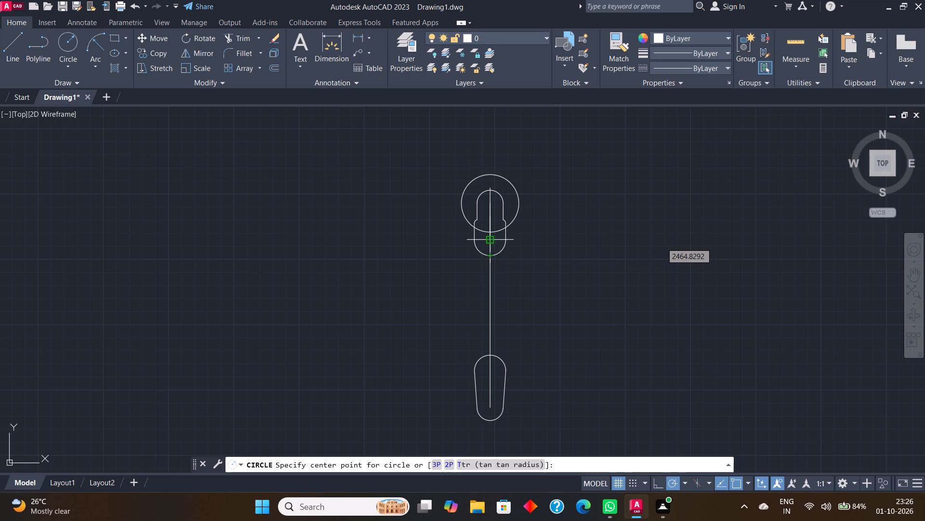
{"action": "left_click", "coordinate": [493, 243]}
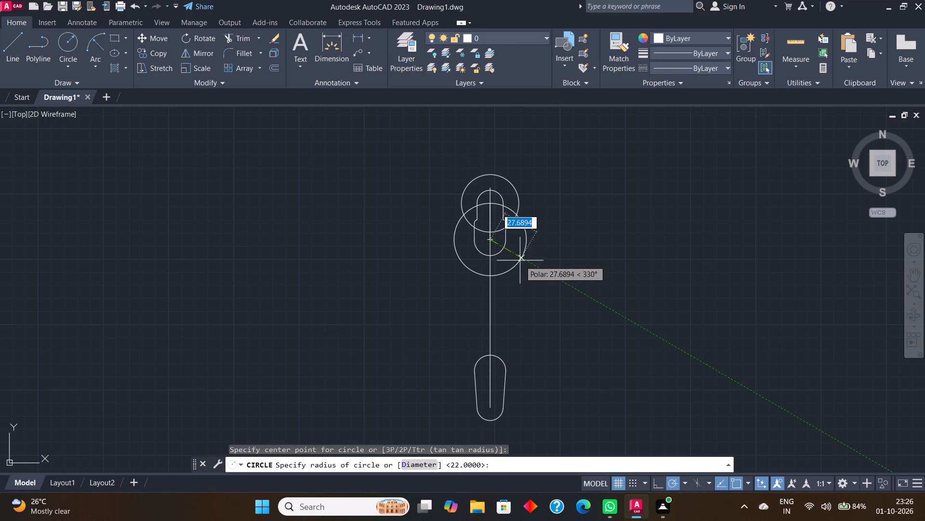
{"action": "type", "text": "22"}
{"action": "key", "text": "Return"}
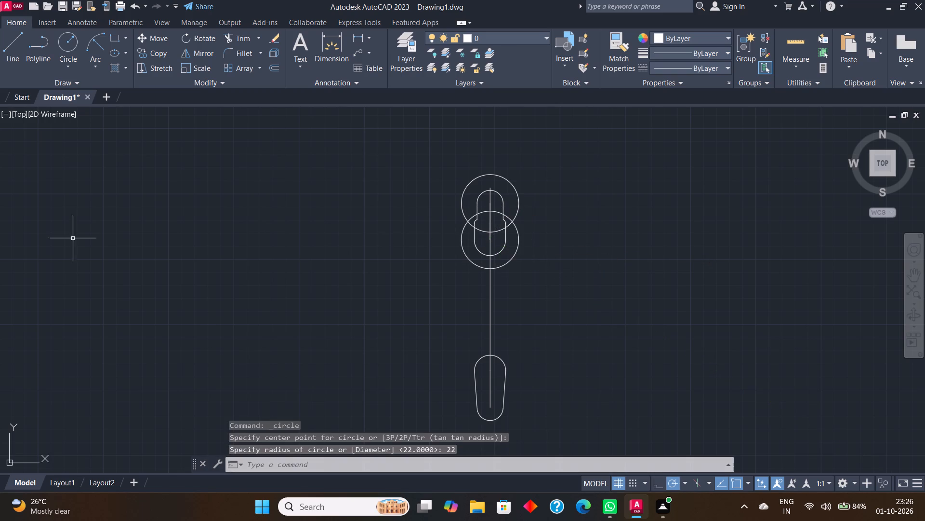
Draw two vertical lines joining the left quadrants and the right quadrants of the two radius 22 circles.
{"action": "left_click", "coordinate": [13, 40]}
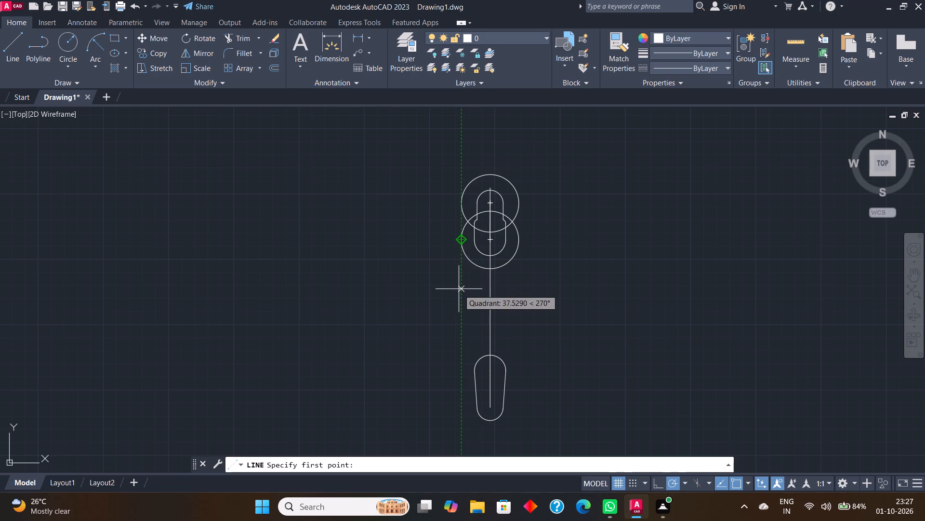
{"action": "left_click", "coordinate": [462, 204]}
{"action": "left_click", "coordinate": [459, 241]}
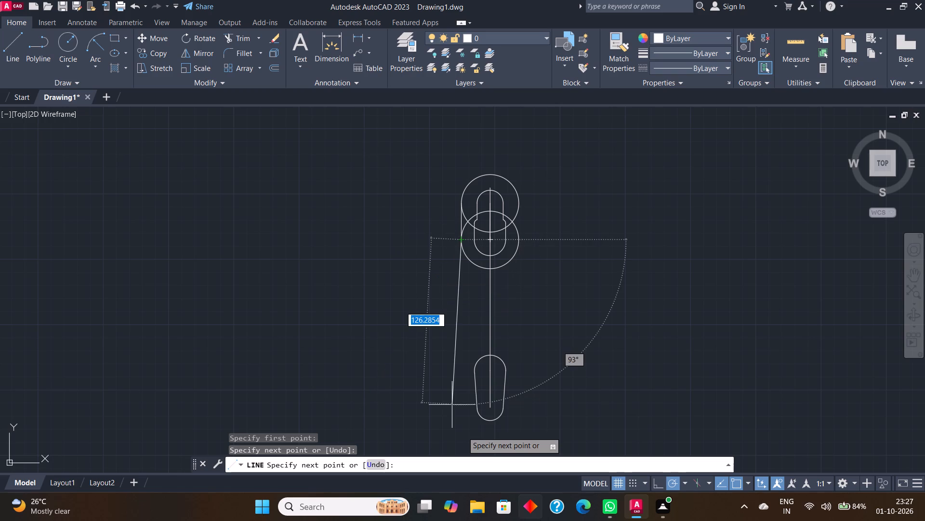
{"action": "key", "text": "Escape"}
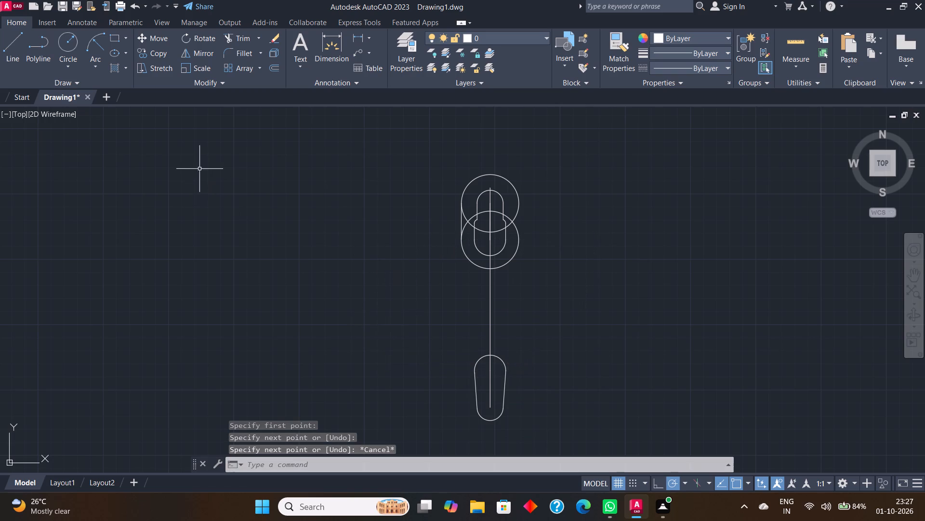
{"action": "left_click", "coordinate": [12, 43]}
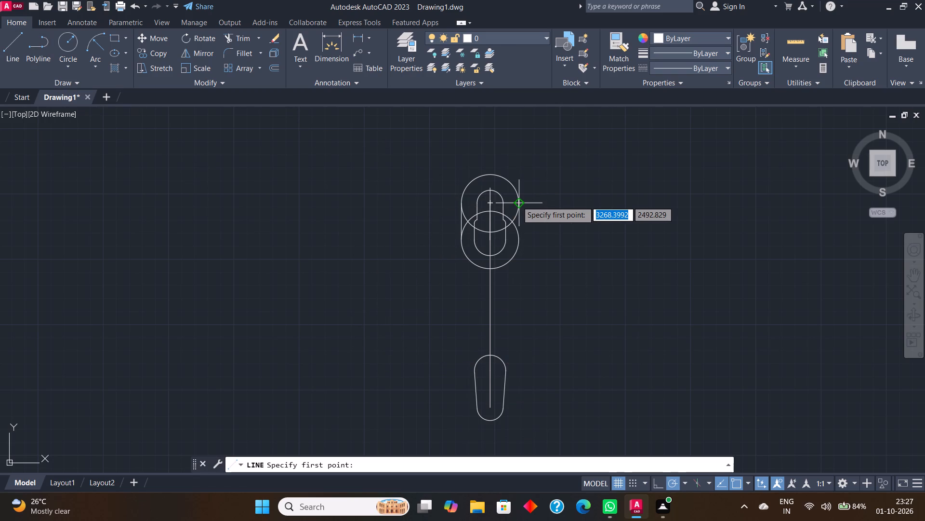
{"action": "left_click", "coordinate": [520, 201]}
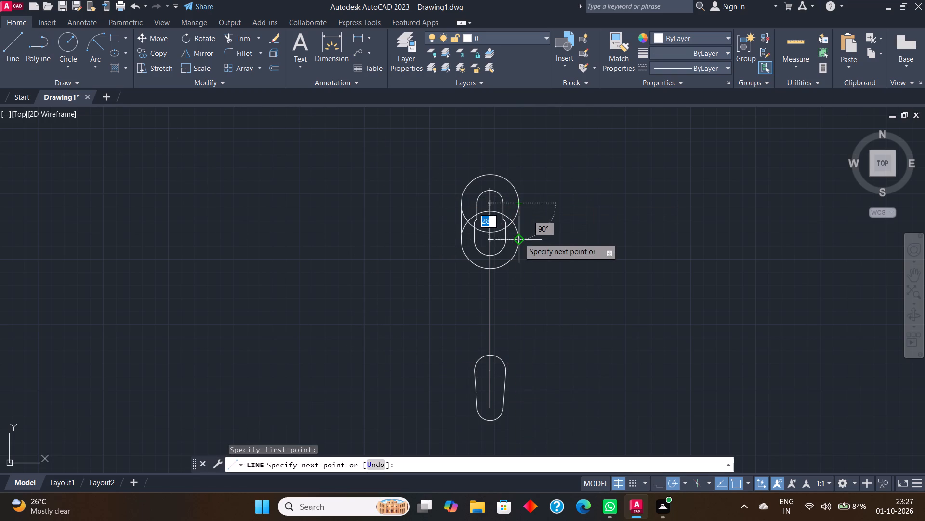
{"action": "left_click", "coordinate": [519, 238]}
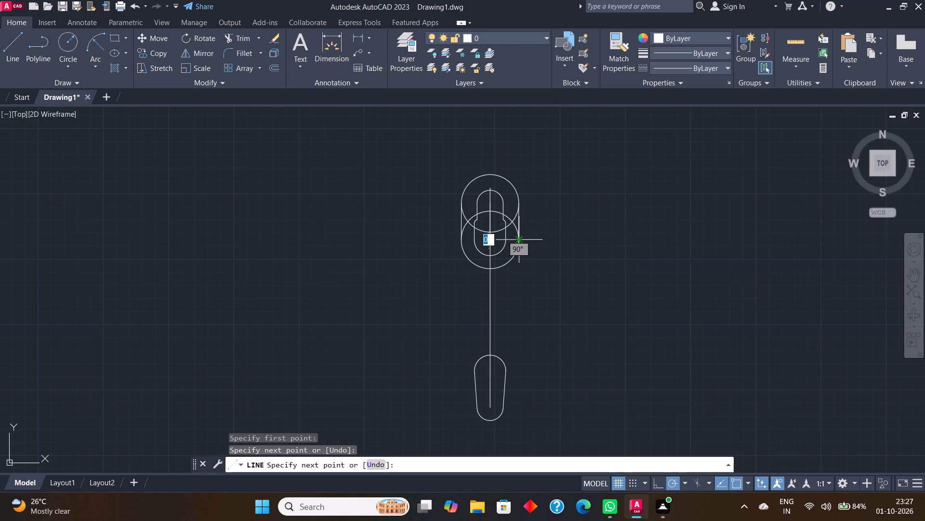
{"action": "key", "text": "Escape"}
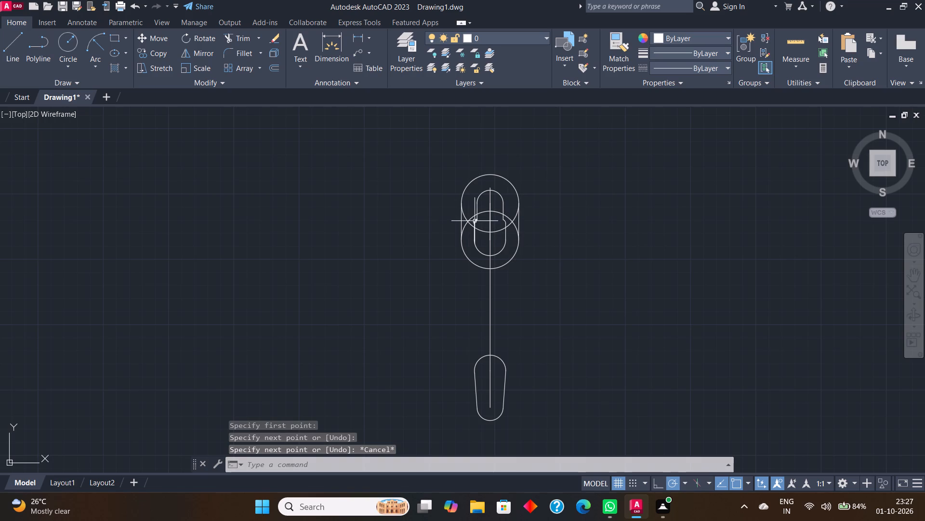
Undo the two vertical side lines and both radius 22 circles around the top stepped outline.
{"action": "scroll", "coordinate": [482, 214], "scroll_direction": "down", "scroll_amount": 2}
{"action": "scroll", "coordinate": [486, 217], "scroll_direction": "up", "scroll_amount": 2}
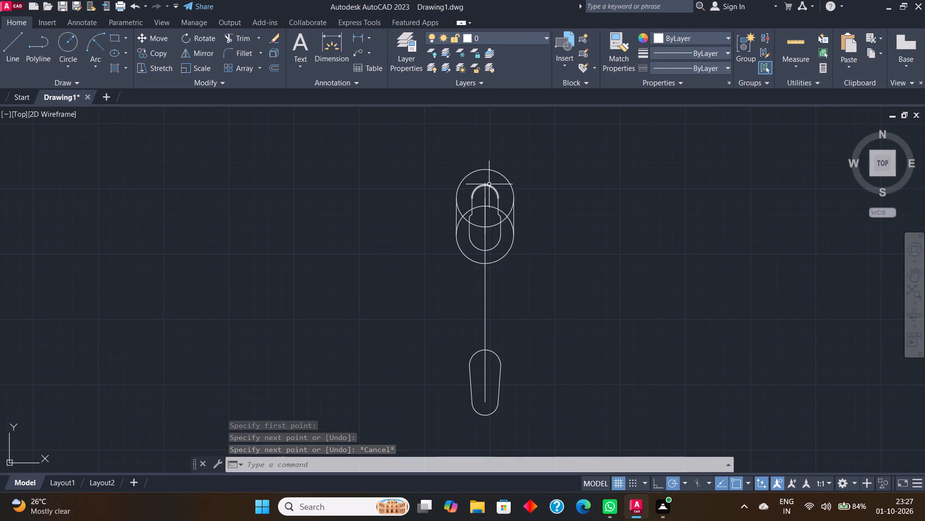
{"action": "scroll", "coordinate": [489, 184], "scroll_direction": "up", "scroll_amount": 1}
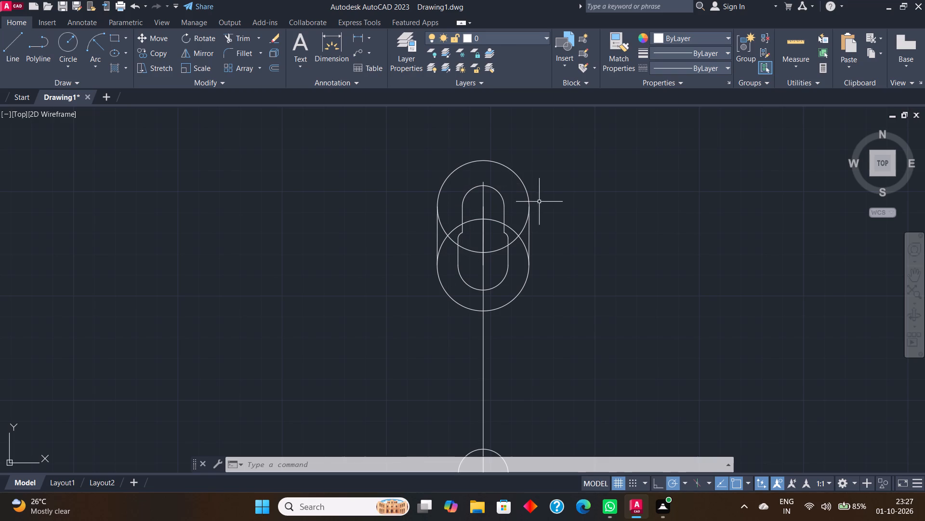
{"action": "key", "text": "Escape"}
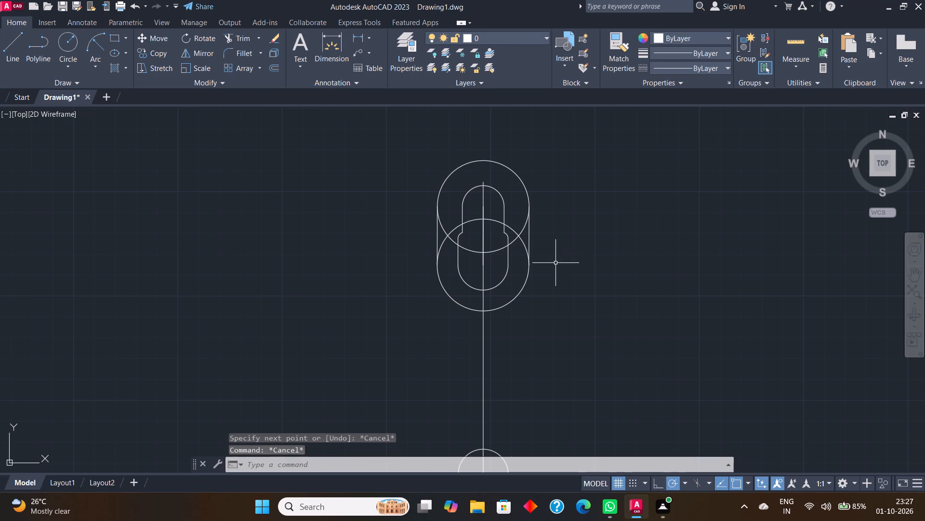
{"action": "key", "text": "ctrl+z"}
{"action": "key", "text": "ctrl+z"}
{"action": "key", "text": "ctrl+z"}
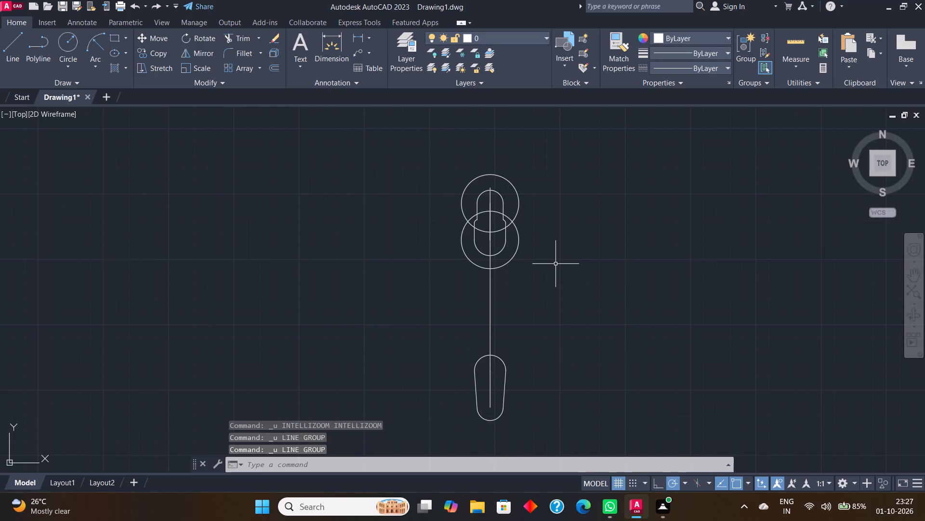
{"action": "key", "text": "ctrl+z"}
{"action": "key", "text": "ctrl+z"}
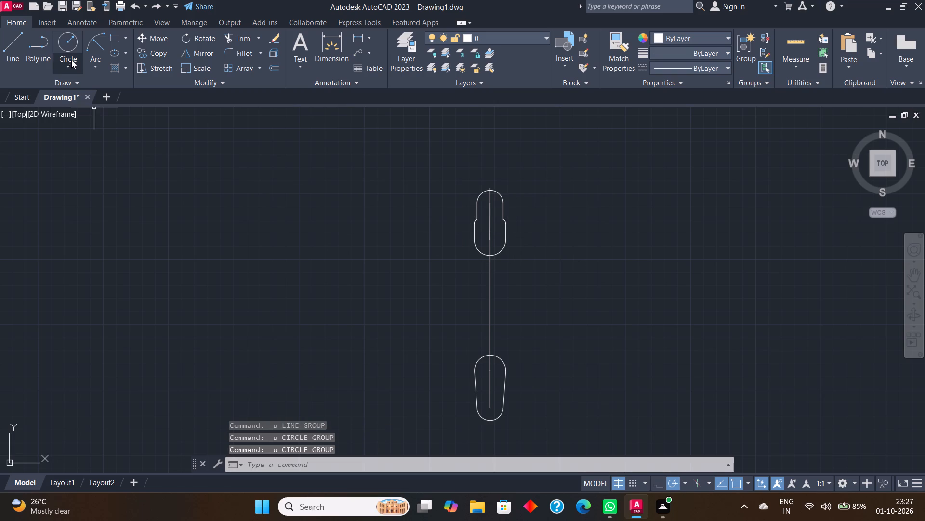
Draw a circle of radius 22 centred on the topmost point of the stepped slot's upper arc.
{"action": "left_click", "coordinate": [71, 62]}
{"action": "left_click", "coordinate": [87, 82]}
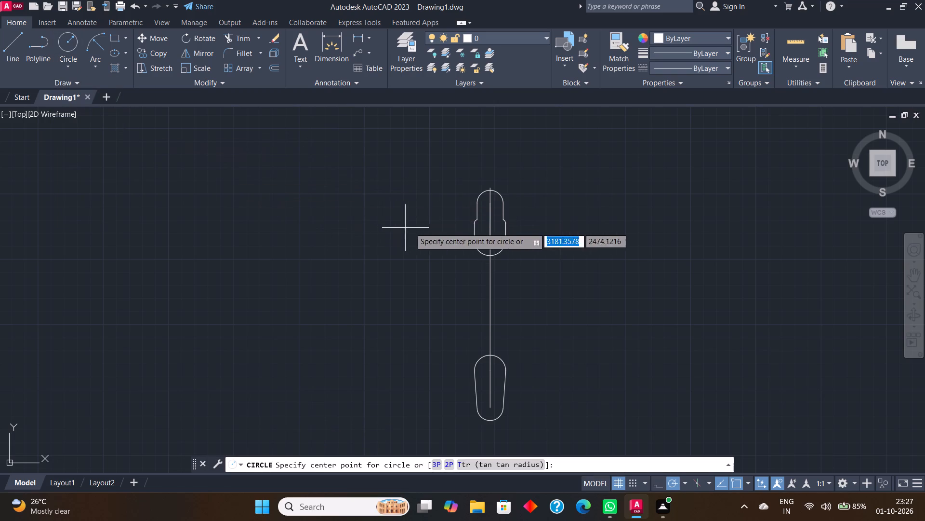
{"action": "left_click", "coordinate": [489, 193]}
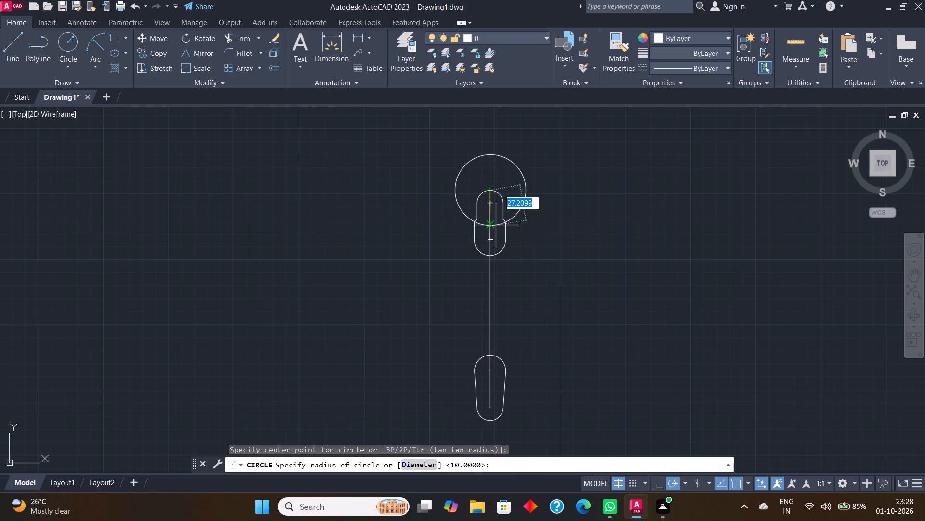
{"action": "type", "text": "22"}
{"action": "key", "text": "Return"}
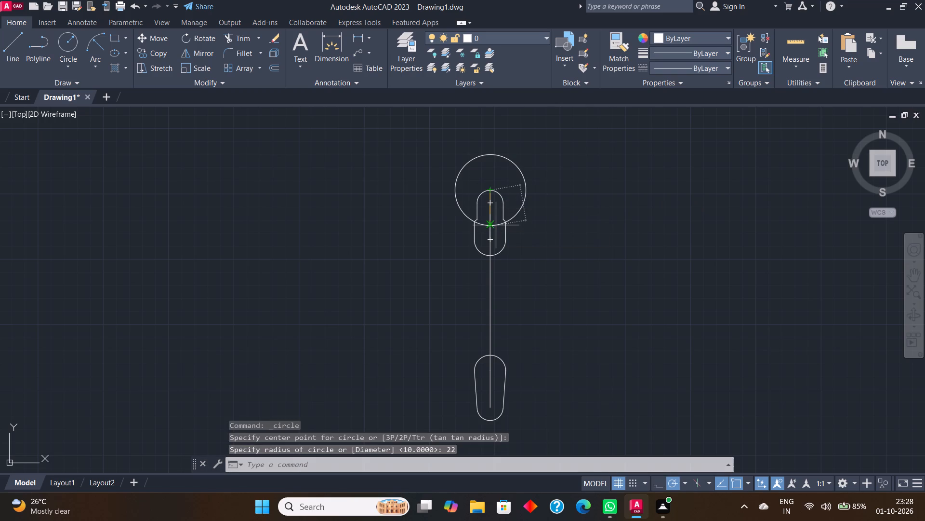
Draw a circle of radius 22 centred on the lowest point of the stepped slot's lower arc.
{"action": "left_click", "coordinate": [72, 62]}
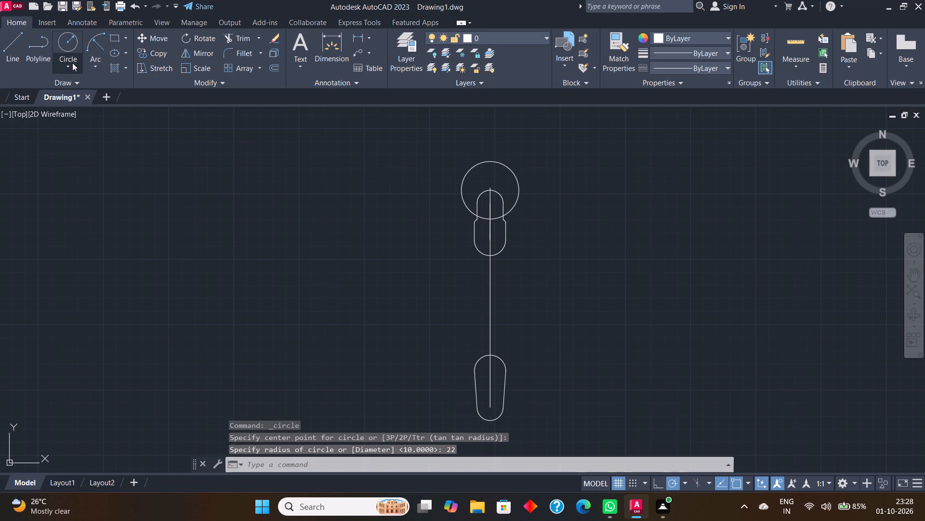
{"action": "left_click", "coordinate": [84, 82]}
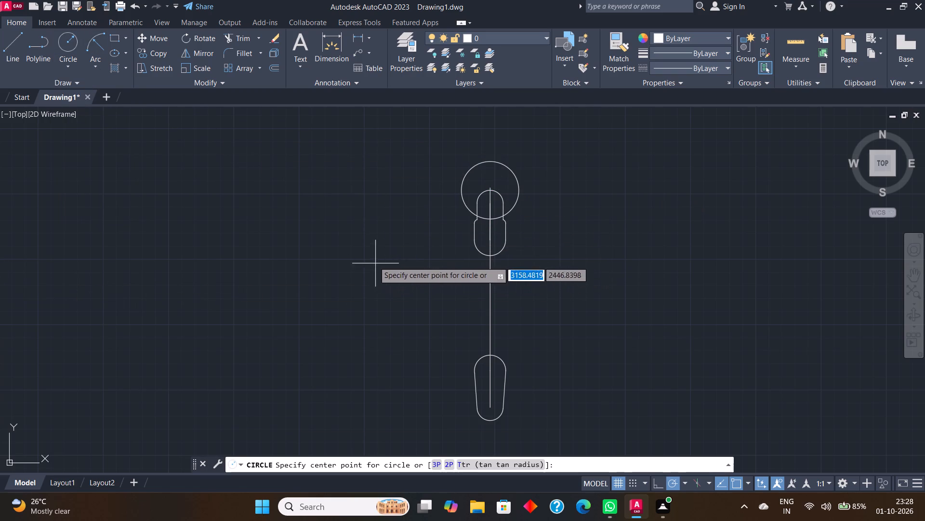
{"action": "left_click", "coordinate": [491, 255]}
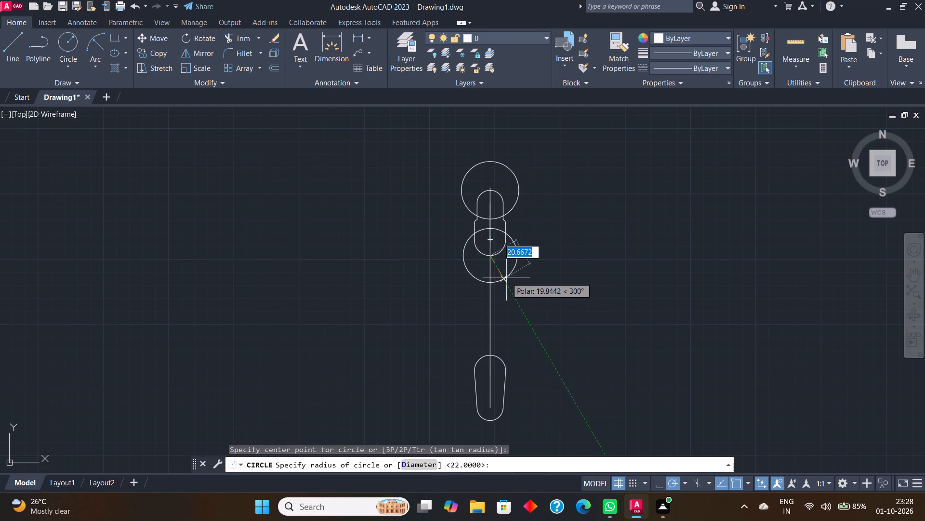
{"action": "type", "text": "22"}
{"action": "key", "text": "Return"}
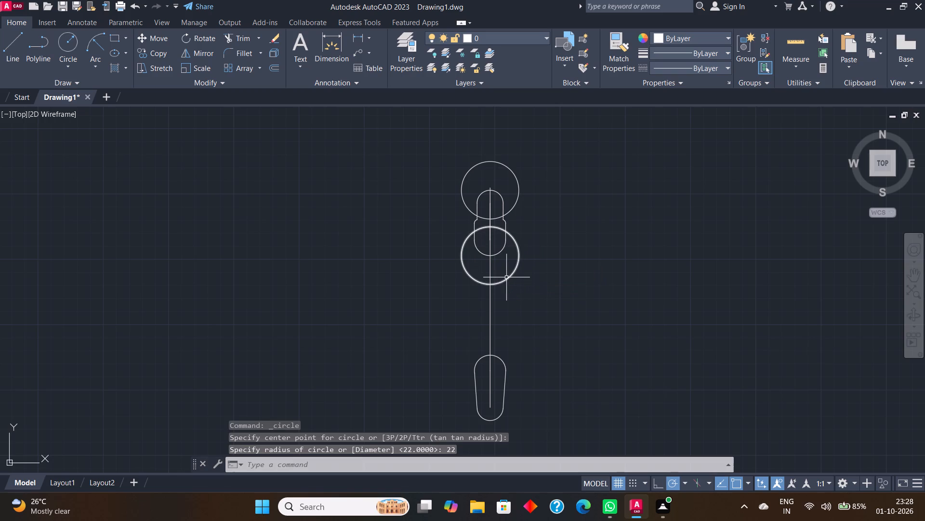
Draw two vertical lines joining the left quadrants and the right quadrants of the two radius 22 circles.
{"action": "left_click", "coordinate": [2, 42]}
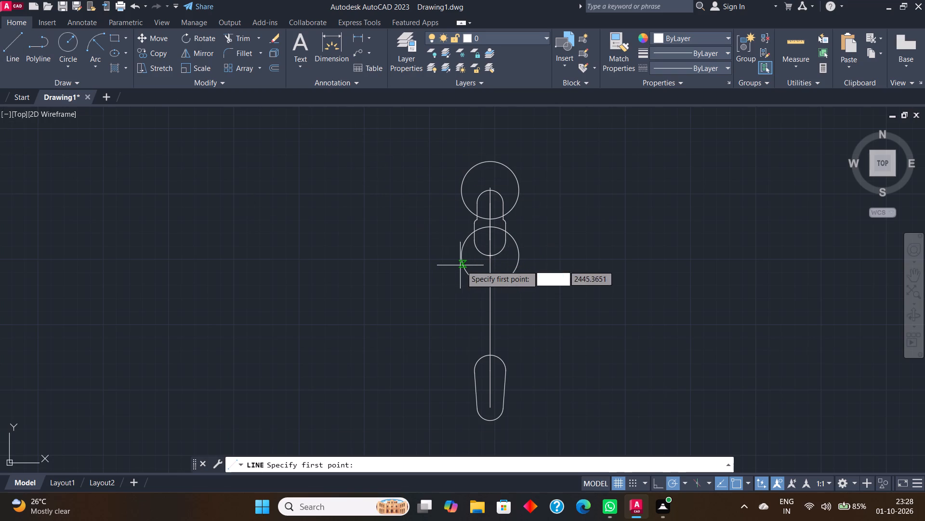
{"action": "left_click", "coordinate": [460, 259]}
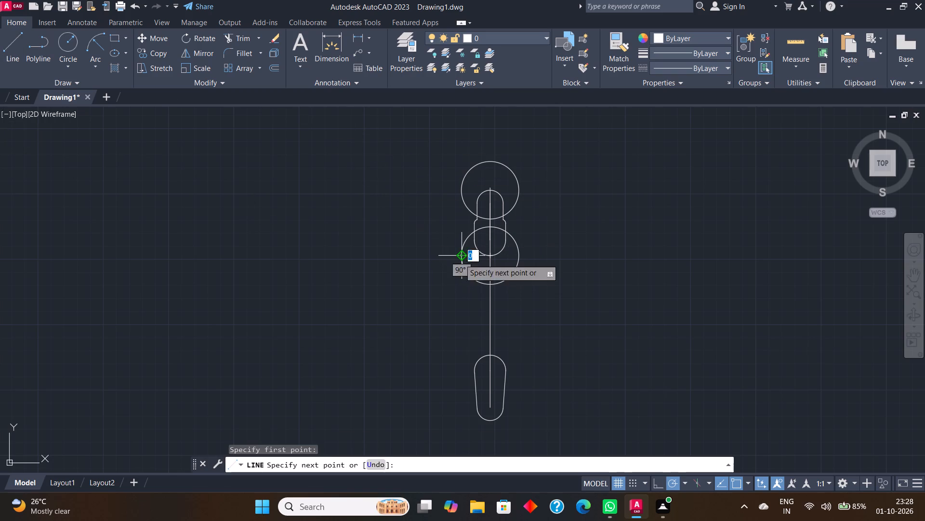
{"action": "left_click", "coordinate": [462, 187]}
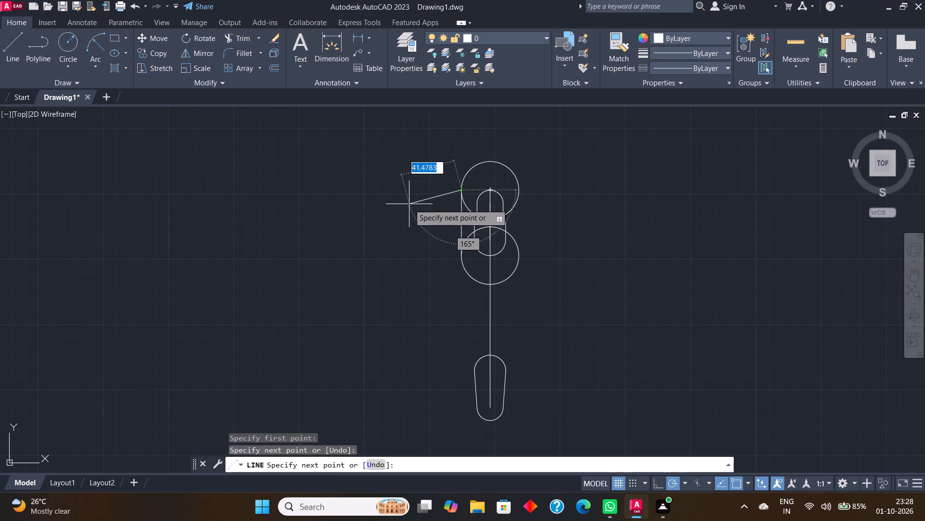
{"action": "key", "text": "Escape"}
{"action": "left_click", "coordinate": [10, 50]}
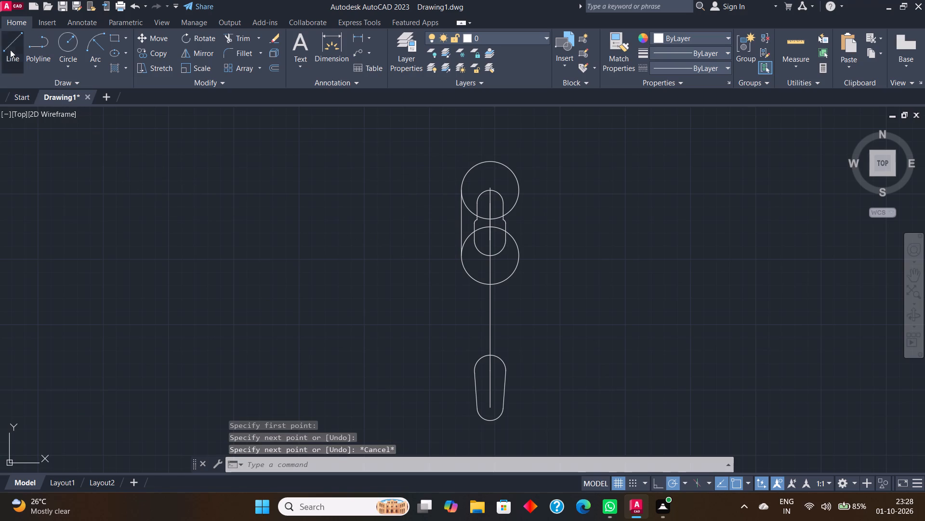
{"action": "left_click", "coordinate": [521, 254]}
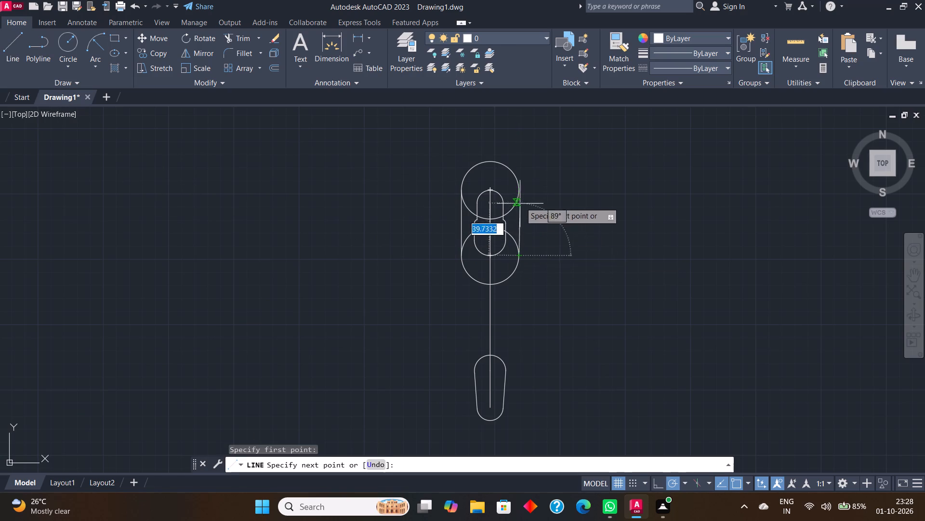
{"action": "left_click", "coordinate": [522, 189]}
{"action": "key", "text": "Escape"}
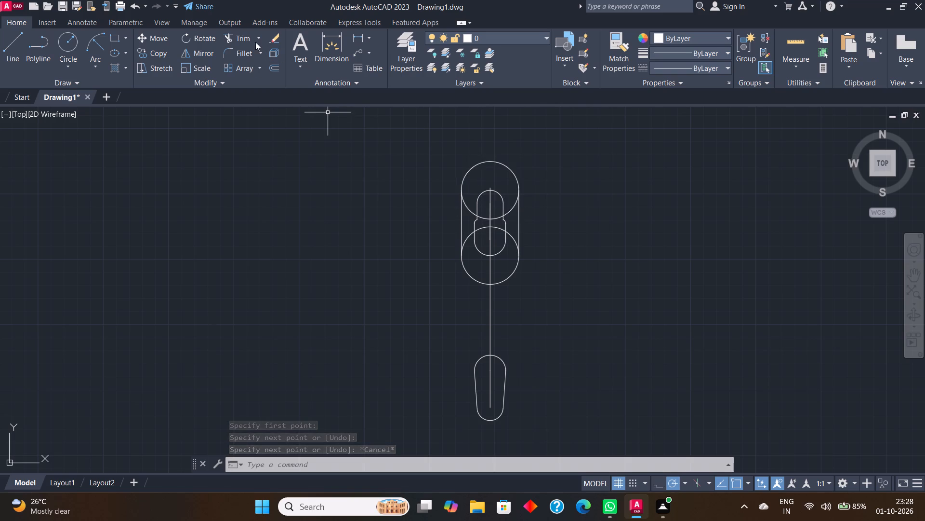
Trim away the inner halves of both radius 22 circles, leaving a single rounded outline around the stepped slot.
{"action": "left_click", "coordinate": [241, 38]}
{"action": "left_click", "coordinate": [466, 207]}
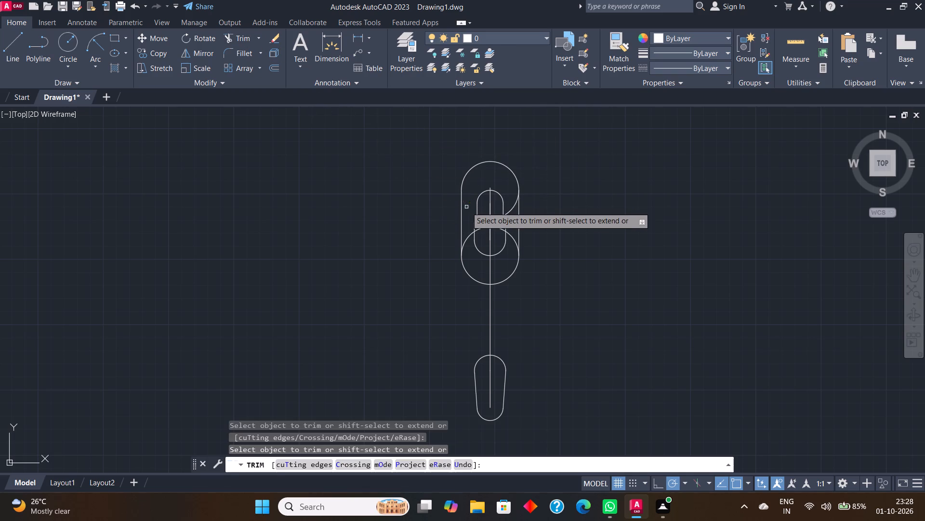
{"action": "scroll", "coordinate": [487, 220], "scroll_direction": "down", "scroll_amount": 3}
{"action": "scroll", "coordinate": [486, 221], "scroll_direction": "up", "scroll_amount": 6}
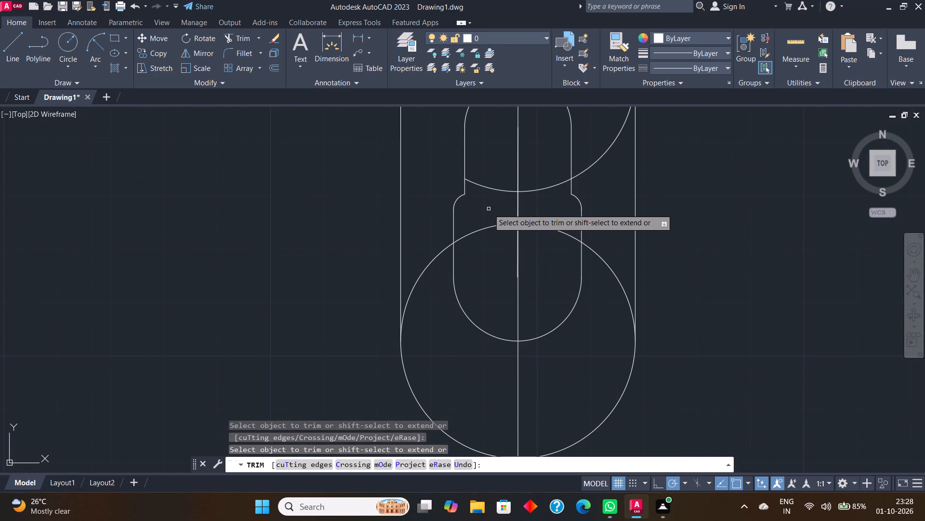
{"action": "left_click", "coordinate": [489, 189]}
{"action": "left_click", "coordinate": [543, 189]}
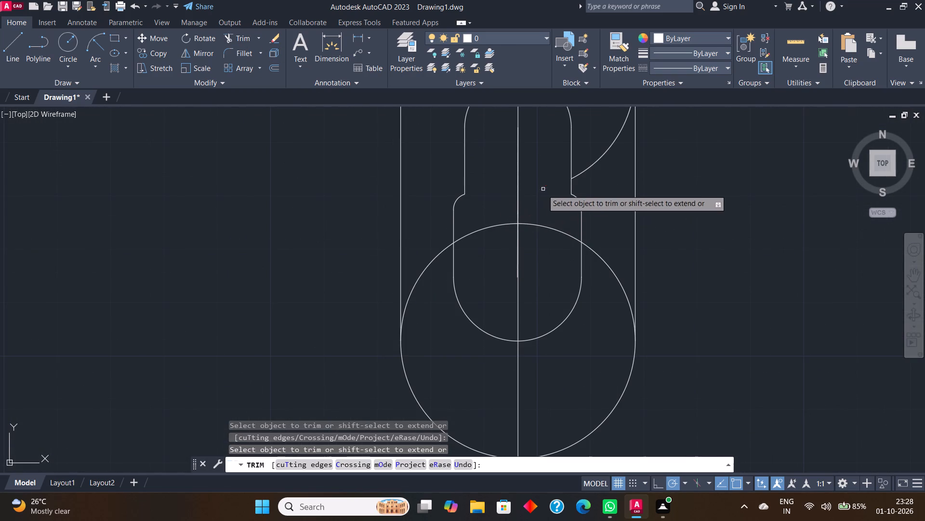
{"action": "scroll", "coordinate": [393, 209], "scroll_direction": "down", "scroll_amount": 3}
{"action": "left_click", "coordinate": [444, 195]}
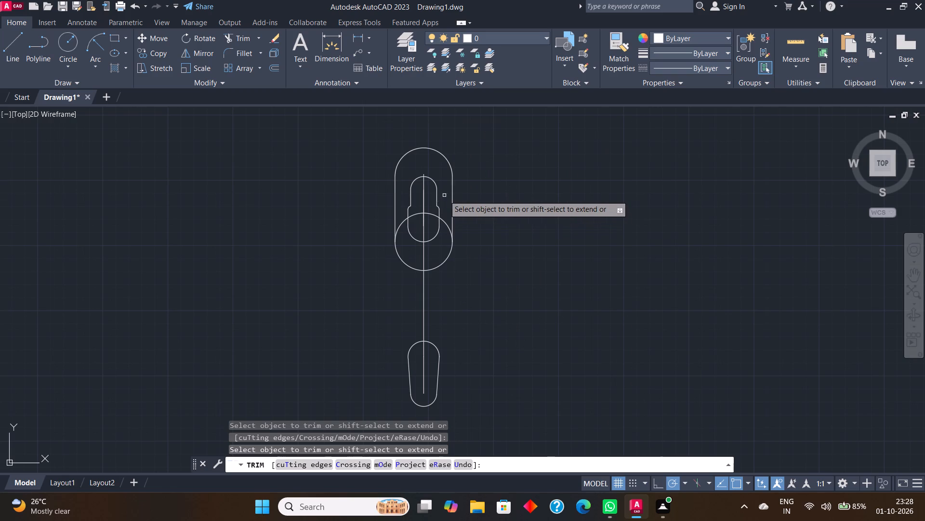
{"action": "left_click", "coordinate": [446, 226]}
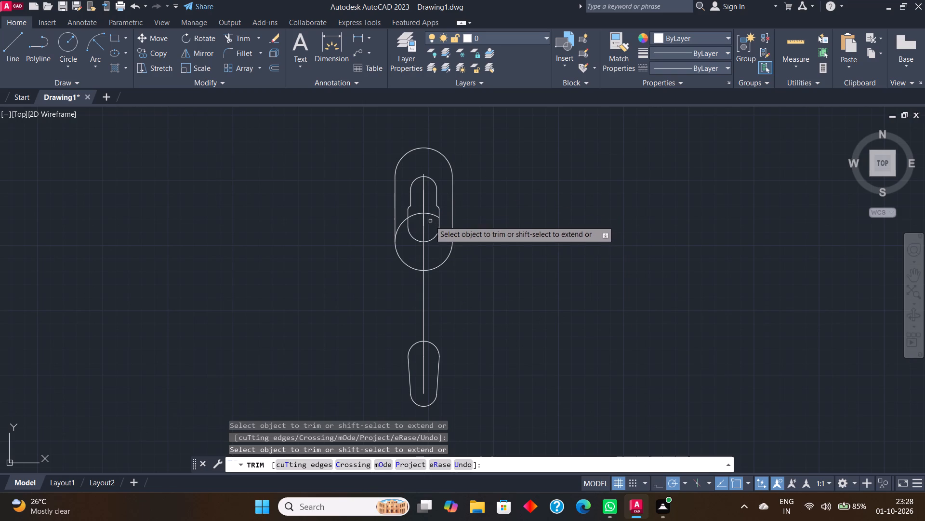
{"action": "left_click", "coordinate": [432, 215]}
{"action": "left_click", "coordinate": [414, 217]}
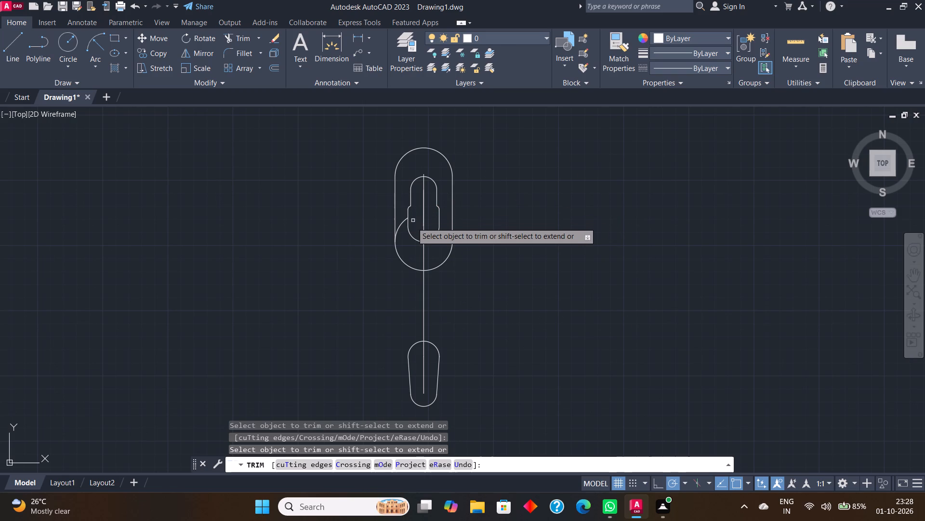
{"action": "left_click", "coordinate": [400, 226]}
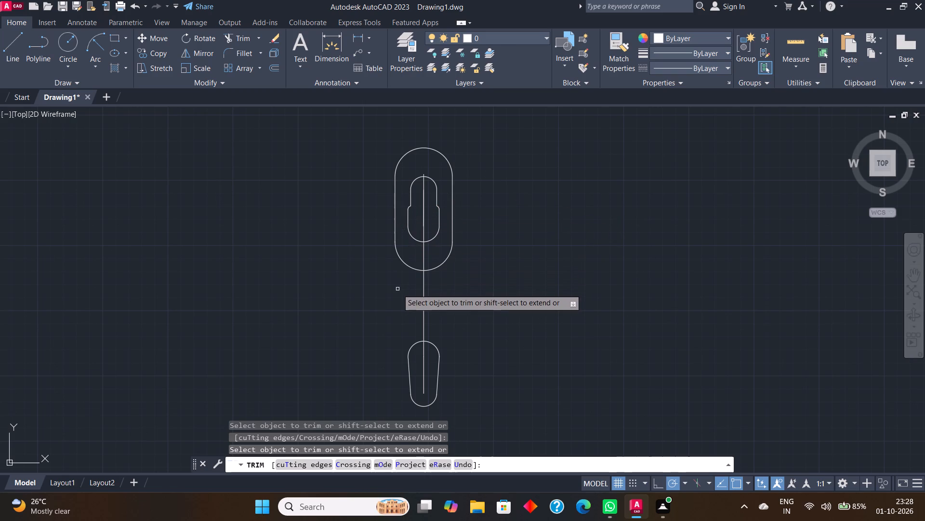
{"action": "key", "text": "Escape"}
Draw a line 10 units straight down from the centre of the tapered slot's radius 12 arc.
{"action": "scroll", "coordinate": [450, 285], "scroll_direction": "up", "scroll_amount": 1}
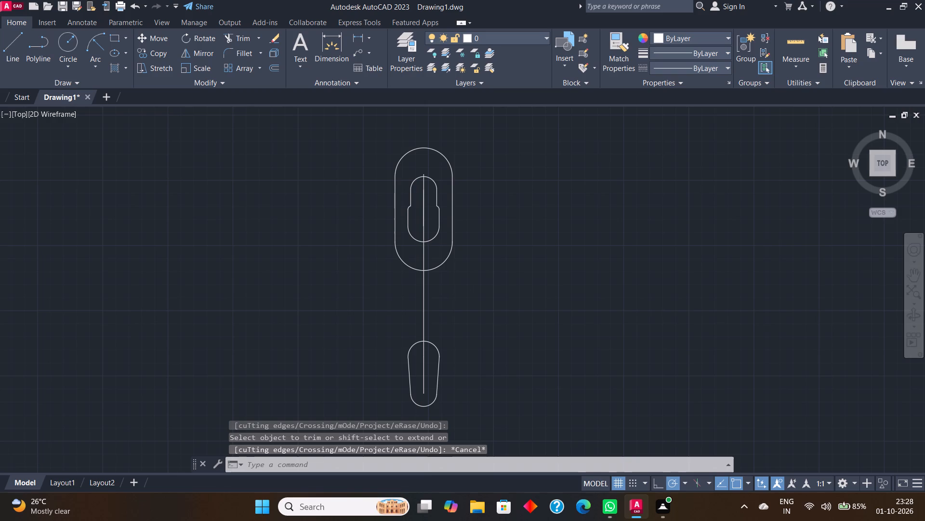
{"action": "scroll", "coordinate": [450, 285], "scroll_direction": "down", "scroll_amount": 2}
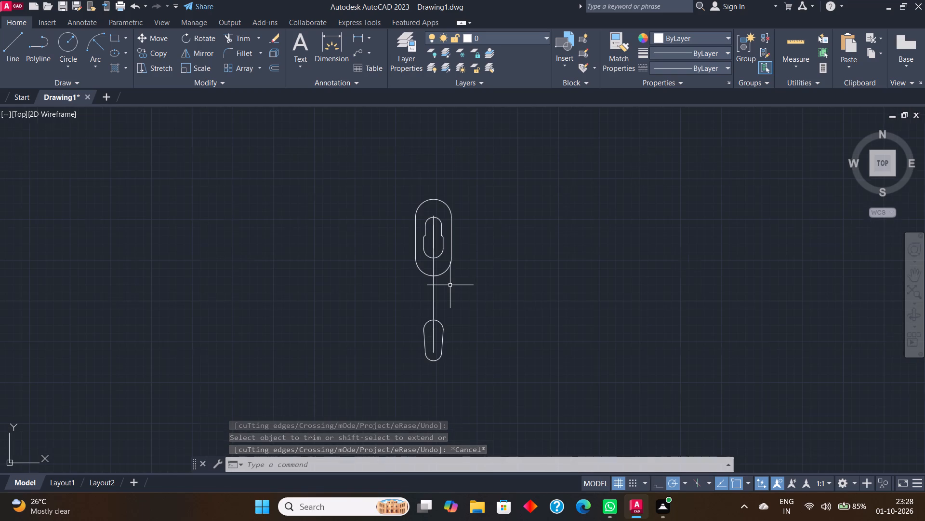
{"action": "scroll", "coordinate": [451, 221], "scroll_direction": "up", "scroll_amount": 1}
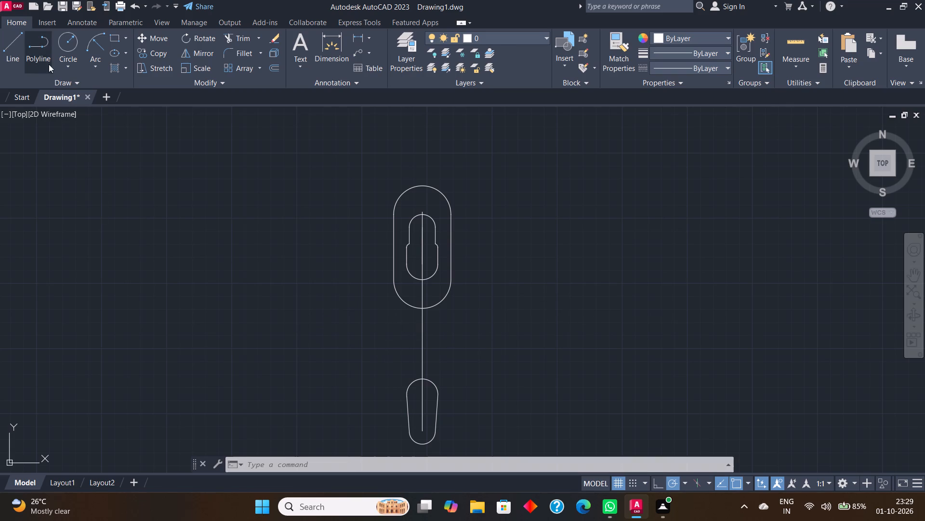
{"action": "left_click", "coordinate": [6, 47]}
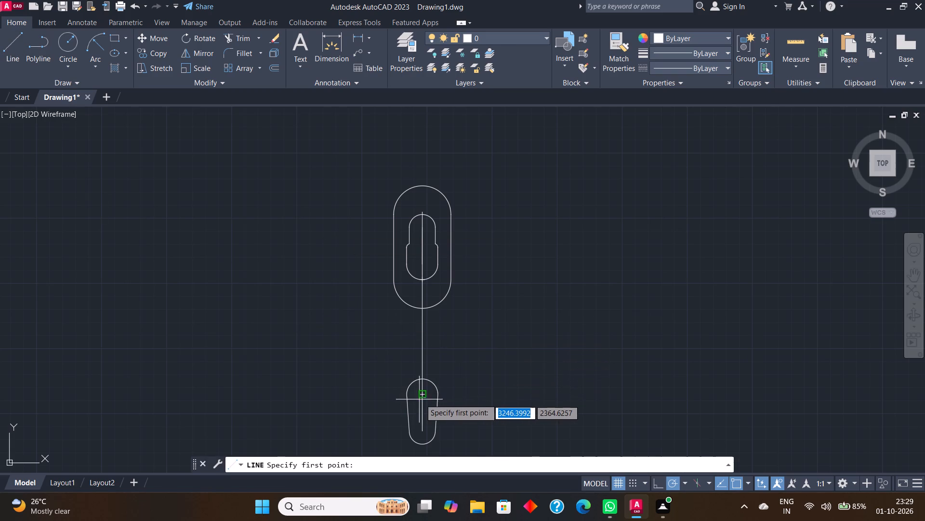
{"action": "left_click", "coordinate": [423, 398]}
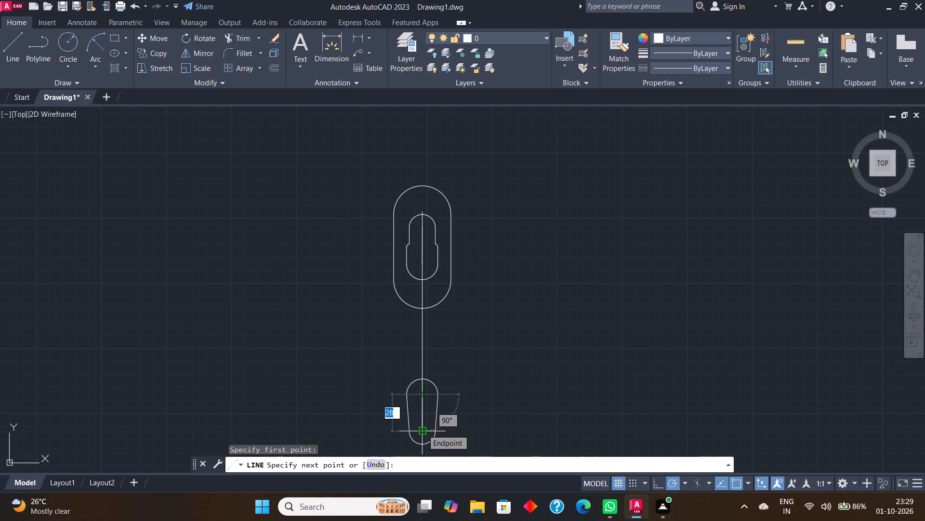
{"action": "type", "text": "10"}
{"action": "key", "text": "Return"}
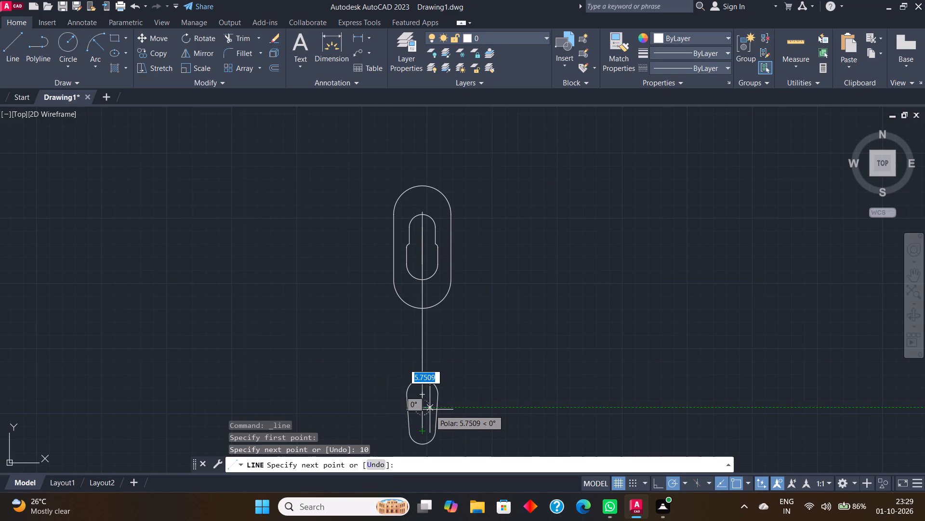
{"action": "key", "text": "Escape"}
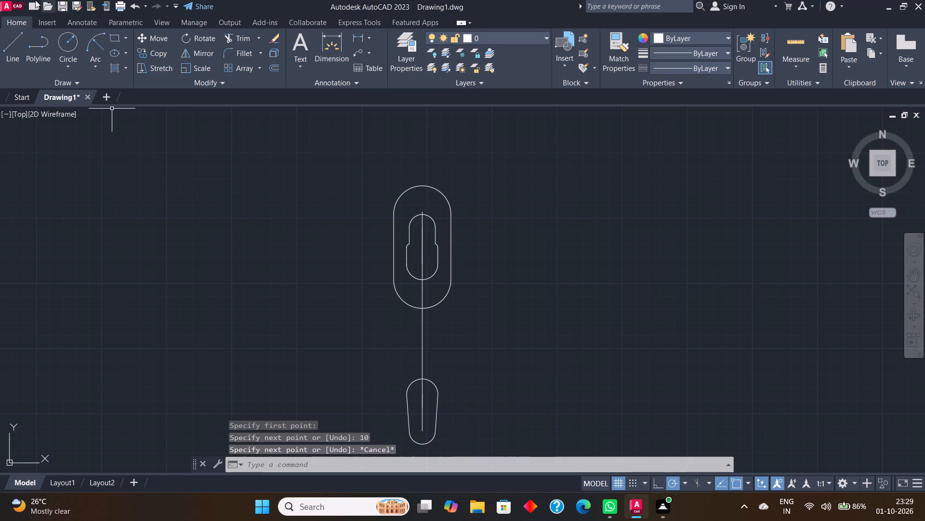
Draw a circle of radius 40 centred on the lower end of the 10-unit line inside the tapered slot.
{"action": "left_click", "coordinate": [69, 37]}
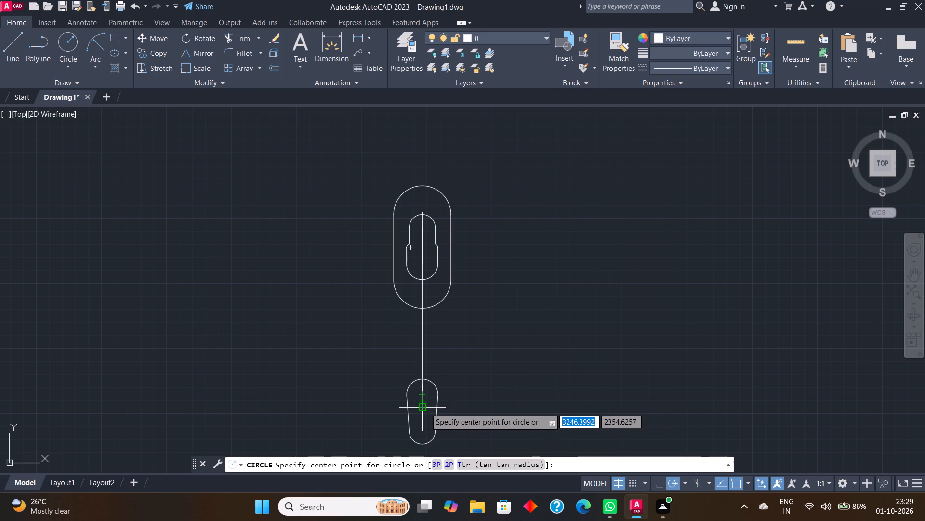
{"action": "left_click", "coordinate": [425, 408]}
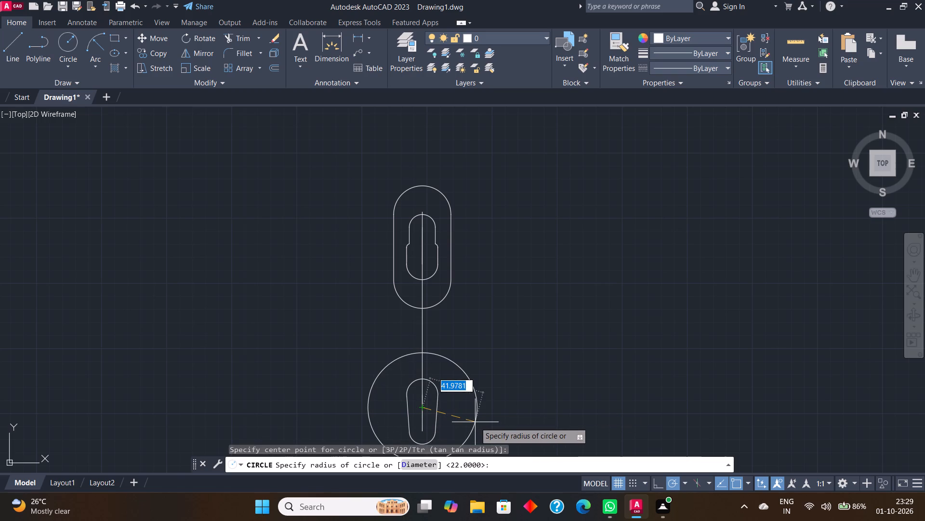
{"action": "type", "text": "40"}
{"action": "key", "text": "Return"}
{"action": "scroll", "coordinate": [466, 376], "scroll_direction": "up", "scroll_amount": 2}
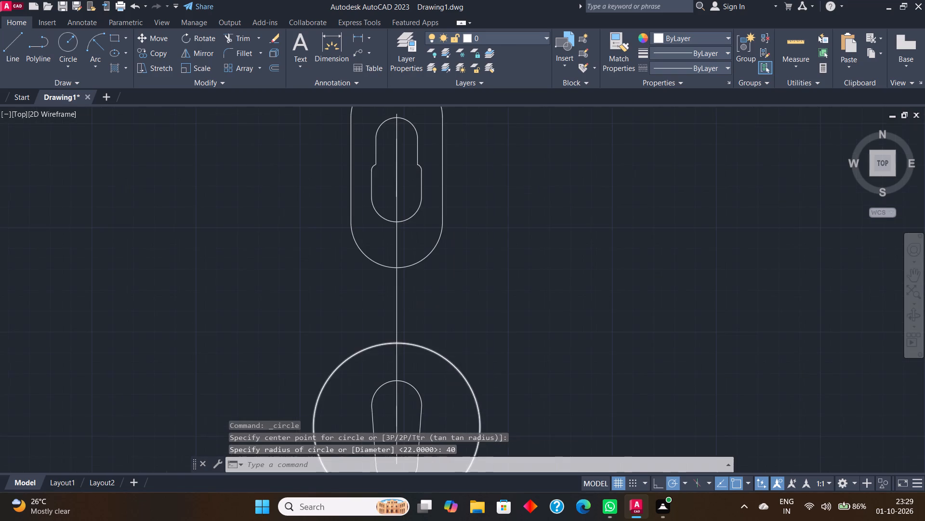
Draw a circle of radius 32 centred on the centre of the stepped slot's lower arc.
{"action": "scroll", "coordinate": [465, 375], "scroll_direction": "down", "scroll_amount": 4}
{"action": "scroll", "coordinate": [456, 408], "scroll_direction": "up", "scroll_amount": 2}
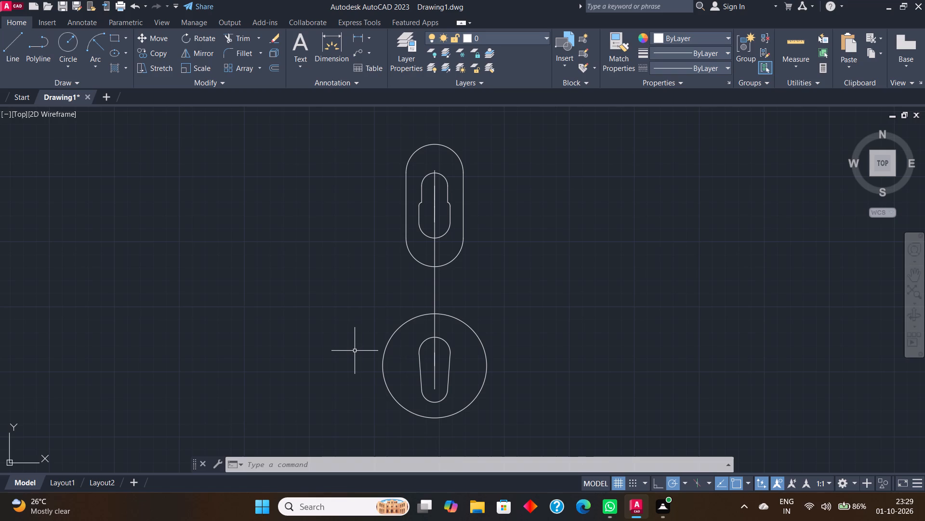
{"action": "left_click", "coordinate": [61, 66]}
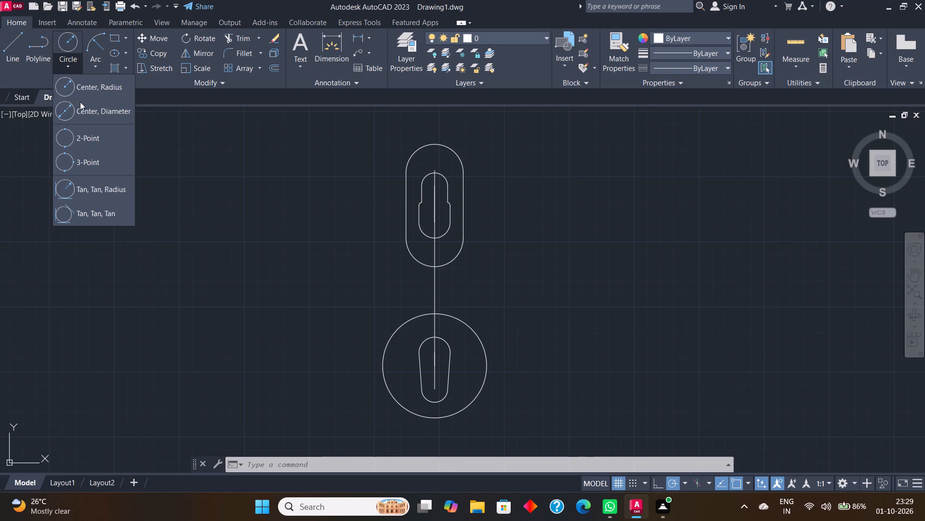
{"action": "left_click", "coordinate": [95, 87]}
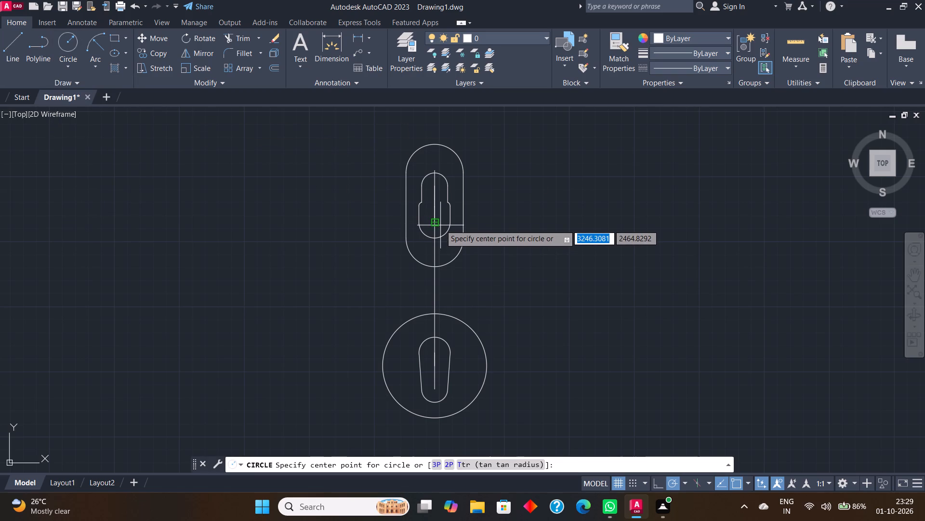
{"action": "left_click", "coordinate": [437, 222]}
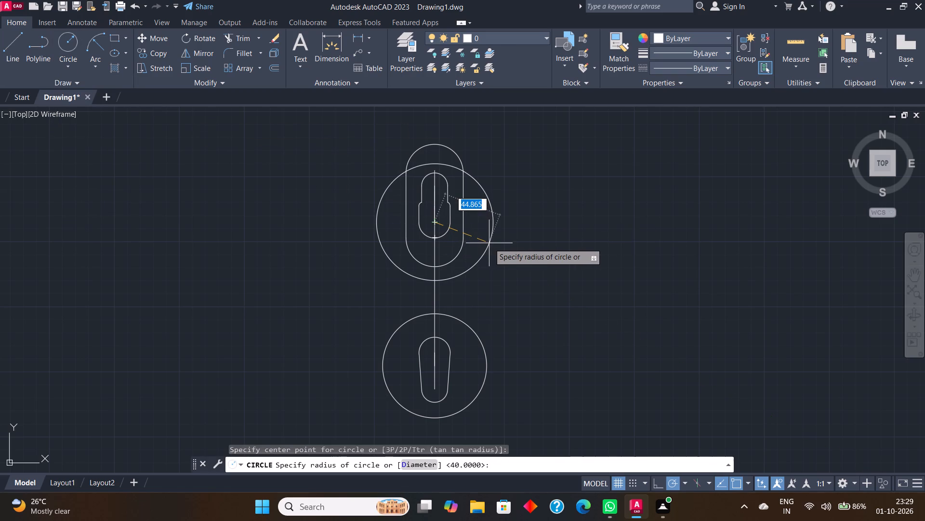
{"action": "type", "text": "32"}
{"action": "key", "text": "Return"}
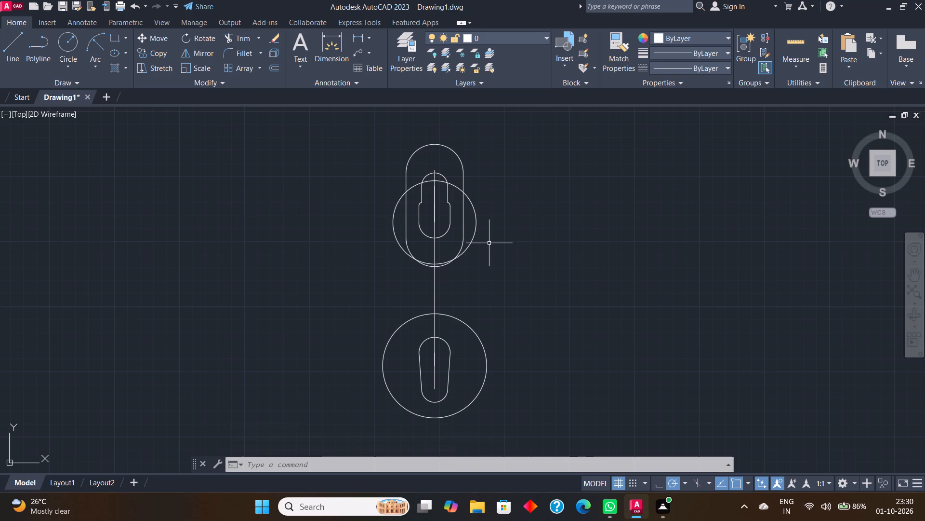
Draw a start-end-radius arc from the radius 40 circle up to the radius 32 circle on the figure's left side, radius about 76.69.
{"action": "left_click", "coordinate": [95, 52]}
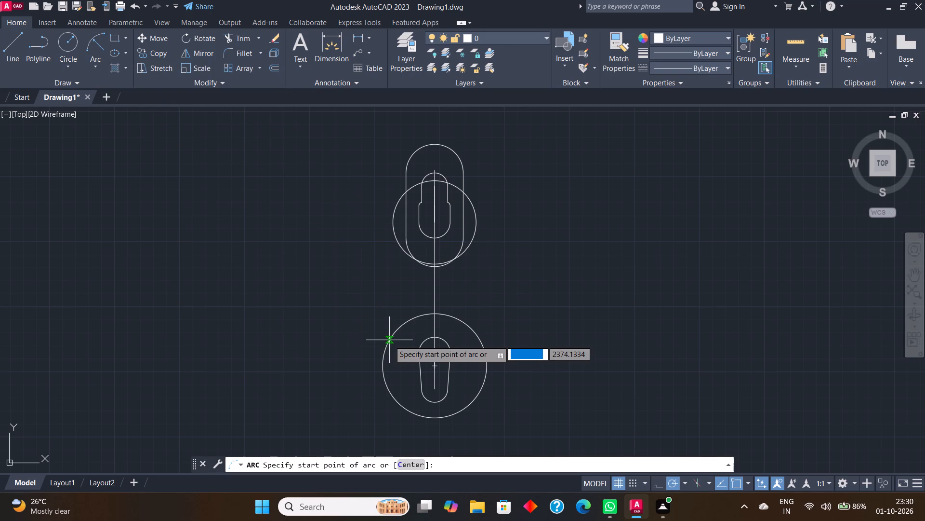
{"action": "left_click", "coordinate": [389, 341]}
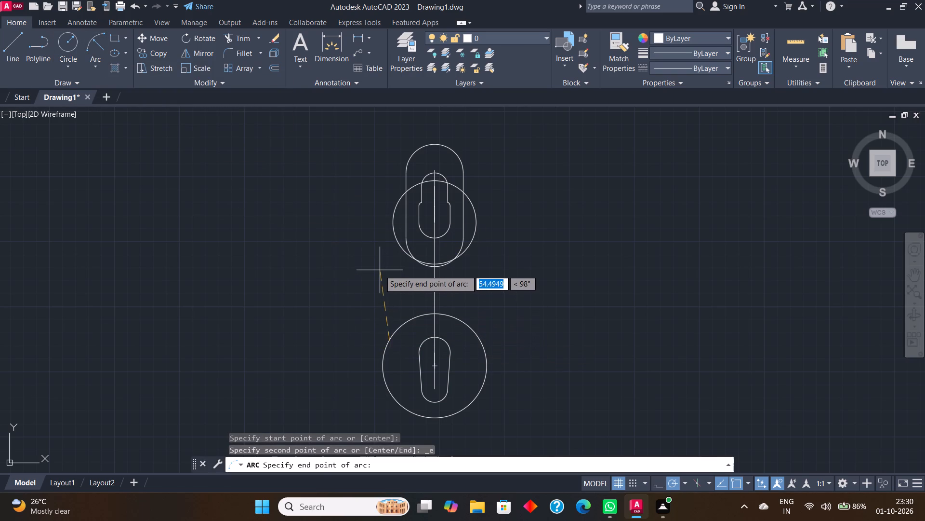
{"action": "left_click", "coordinate": [398, 244]}
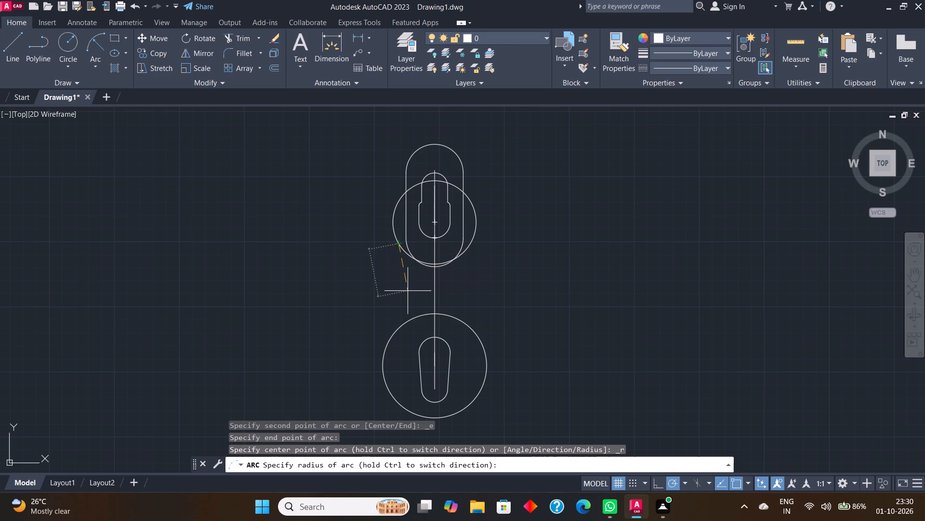
{"action": "key", "text": "Return"}
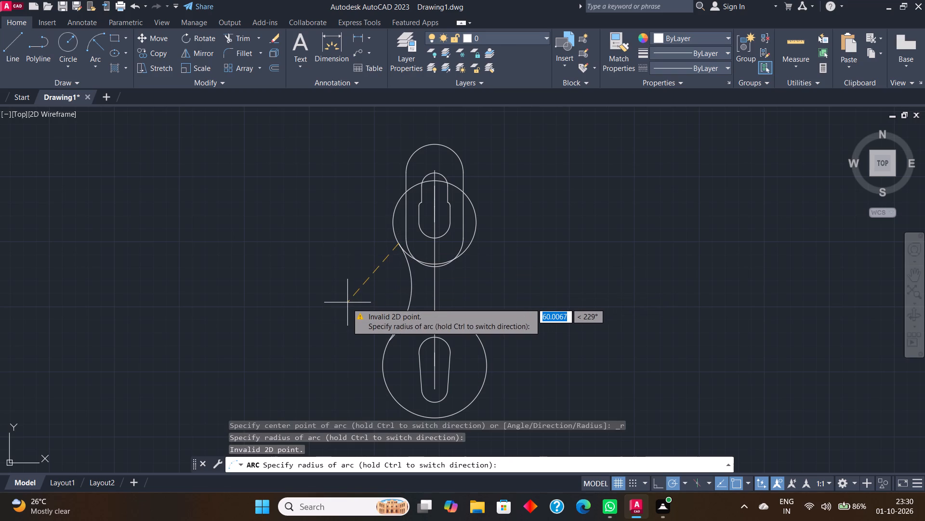
{"action": "type", "text": "30"}
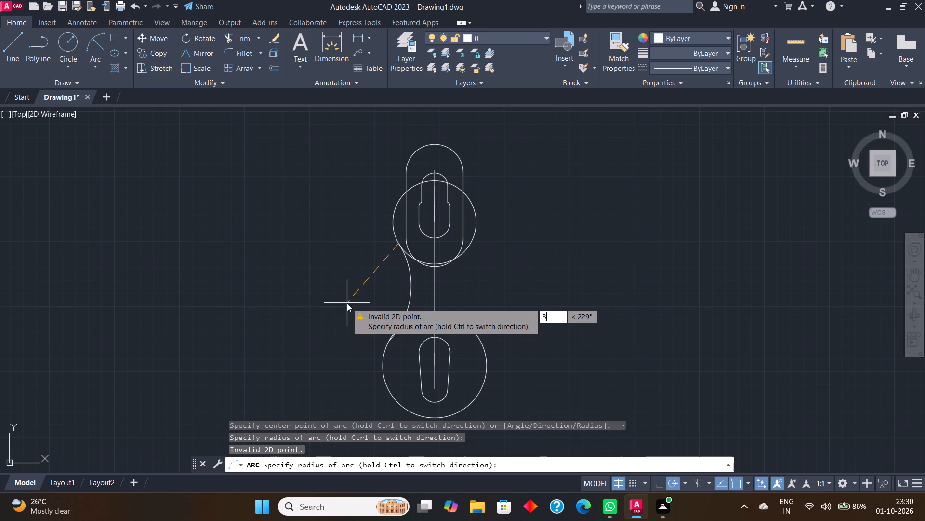
{"action": "key", "text": "Return"}
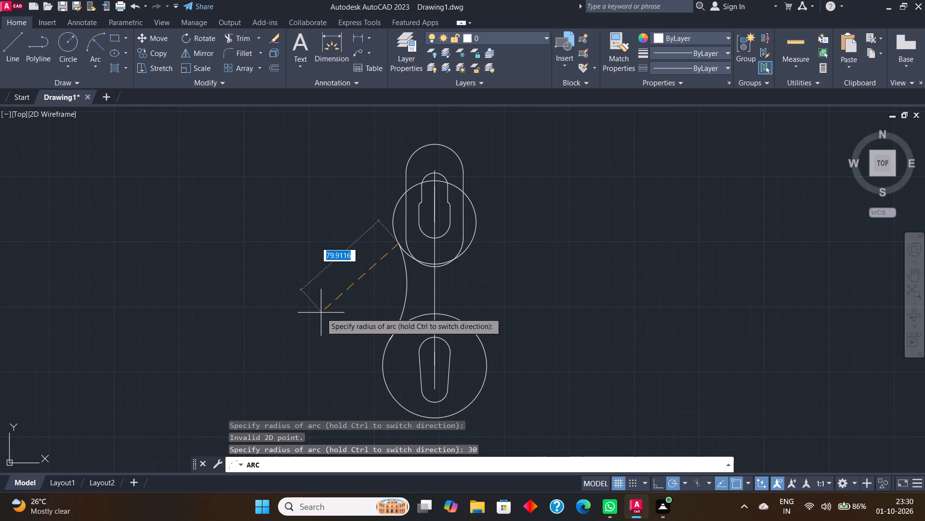
{"action": "key", "text": "BackSpace"}
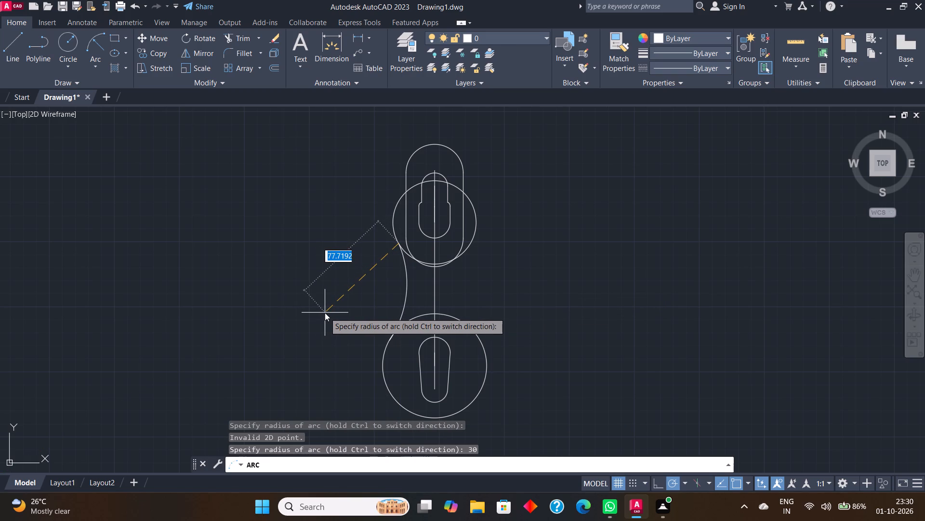
{"action": "type", "text": "30"}
{"action": "key", "text": "Return"}
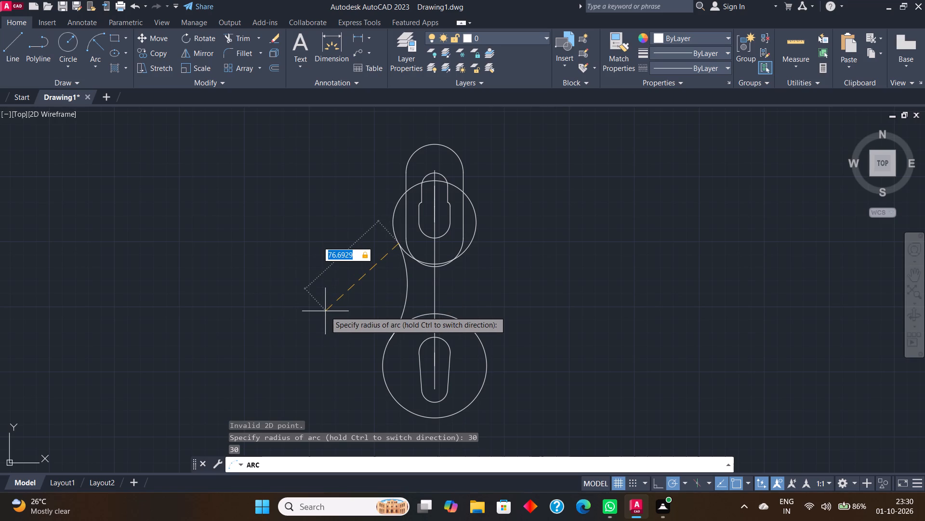
{"action": "key", "text": "BackSpace"}
{"action": "type", "text": "30"}
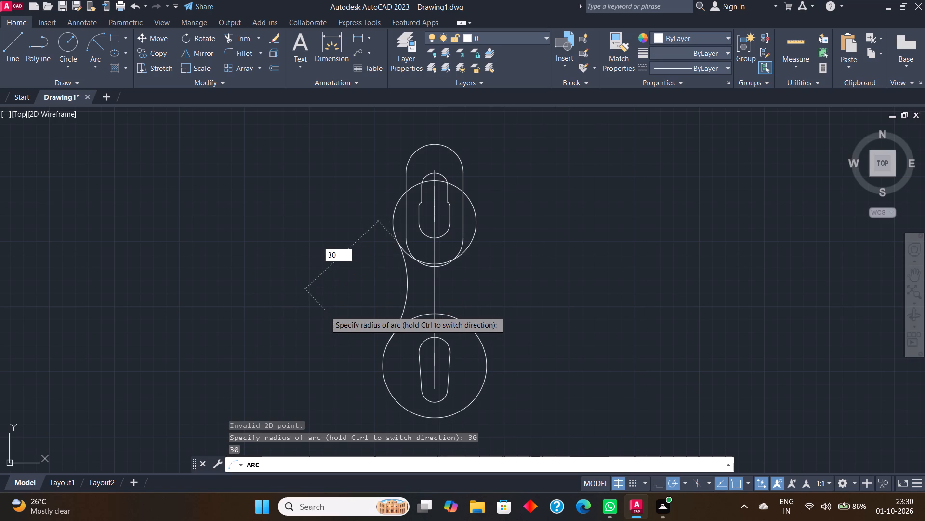
{"action": "key", "text": "Return"}
{"action": "key", "text": "Return"}
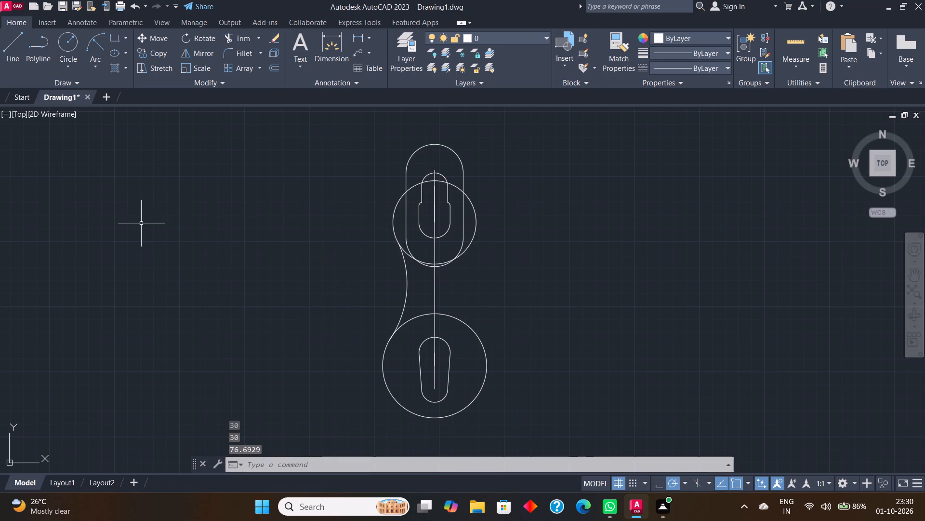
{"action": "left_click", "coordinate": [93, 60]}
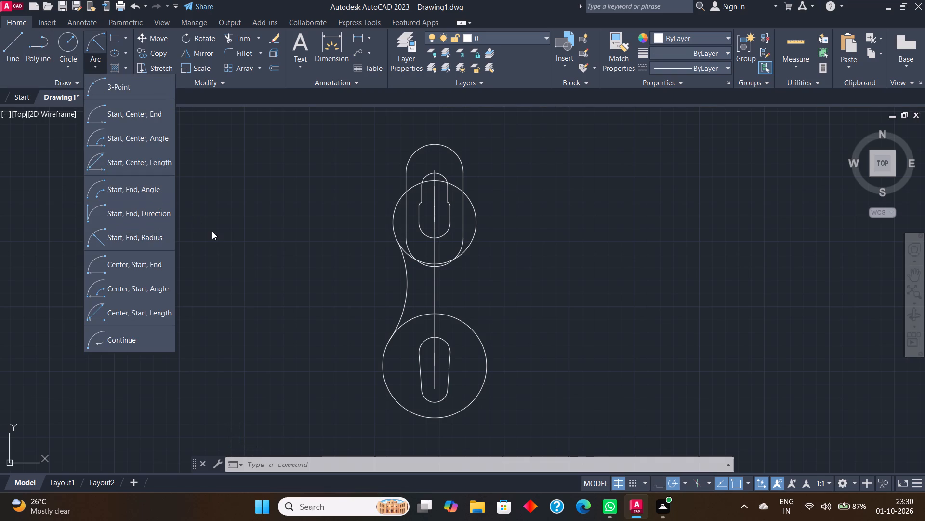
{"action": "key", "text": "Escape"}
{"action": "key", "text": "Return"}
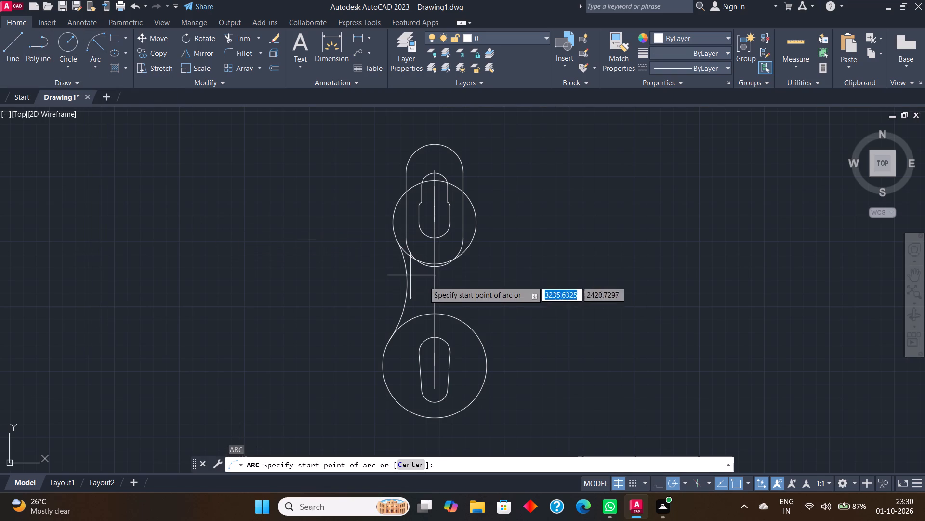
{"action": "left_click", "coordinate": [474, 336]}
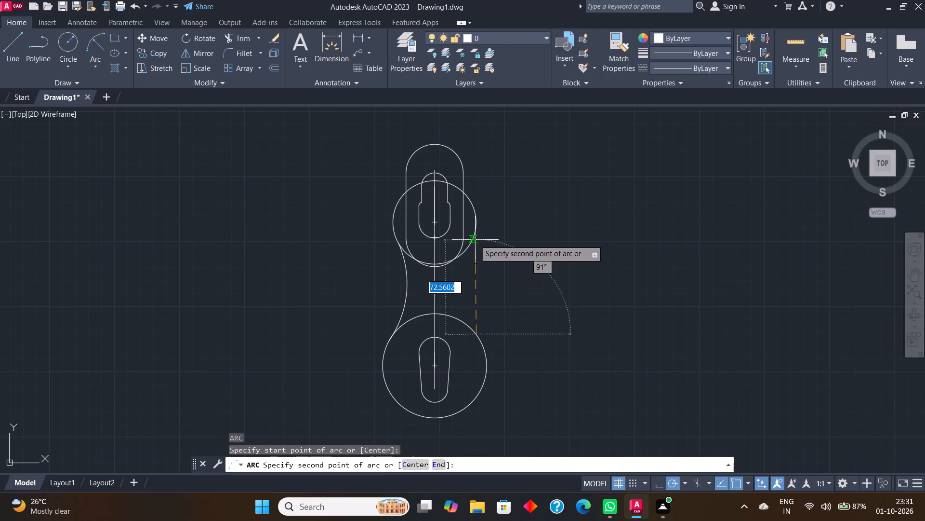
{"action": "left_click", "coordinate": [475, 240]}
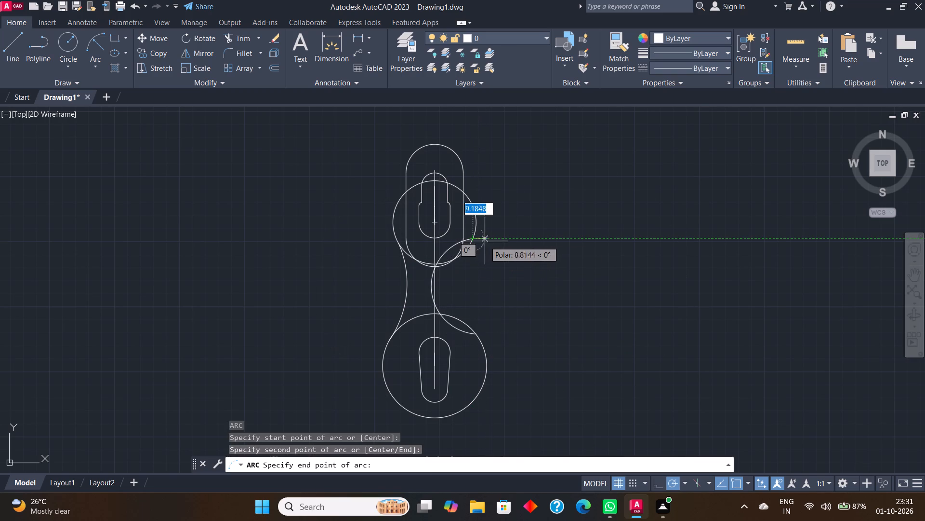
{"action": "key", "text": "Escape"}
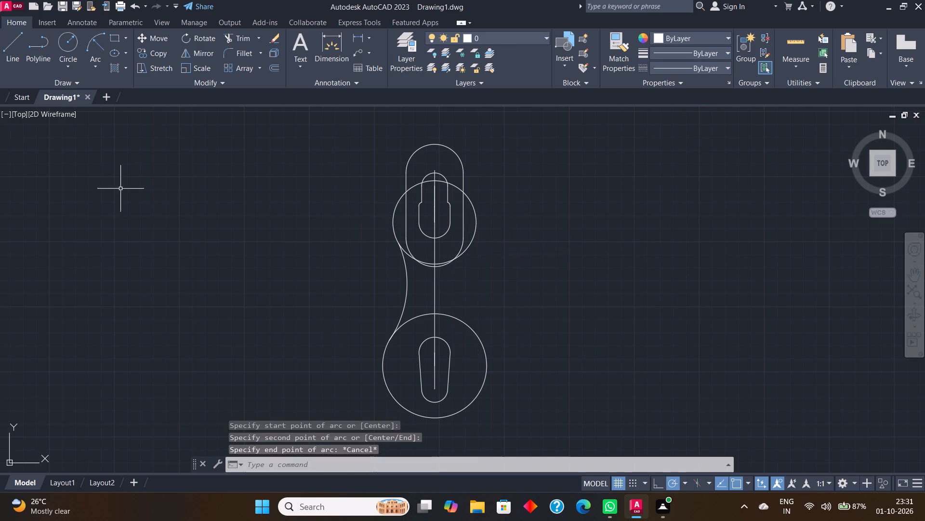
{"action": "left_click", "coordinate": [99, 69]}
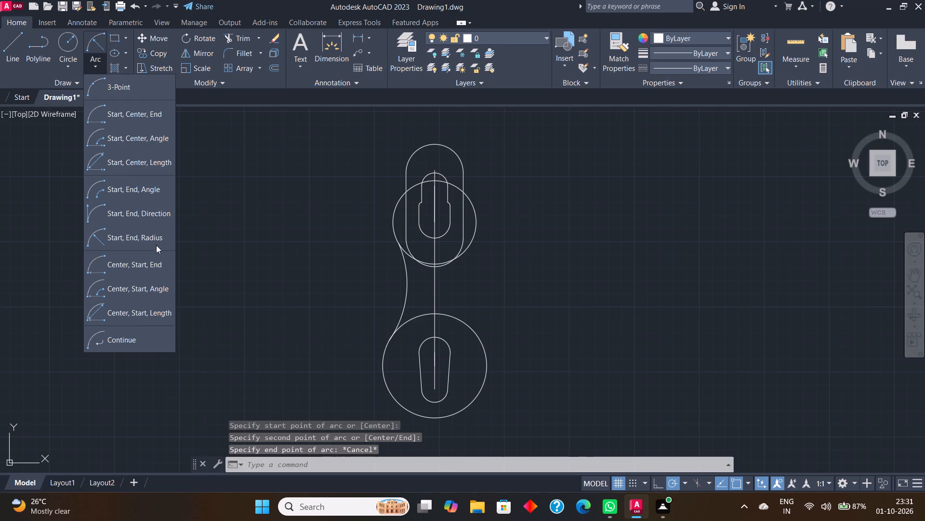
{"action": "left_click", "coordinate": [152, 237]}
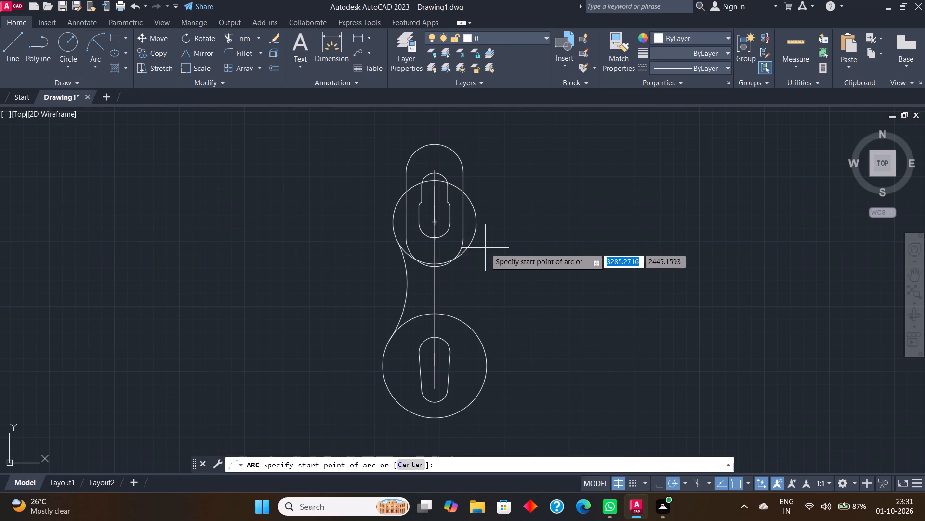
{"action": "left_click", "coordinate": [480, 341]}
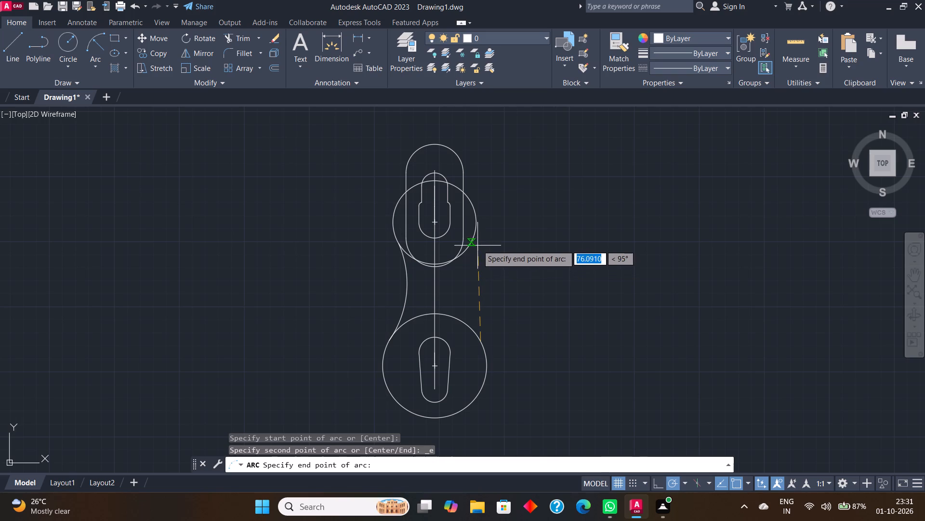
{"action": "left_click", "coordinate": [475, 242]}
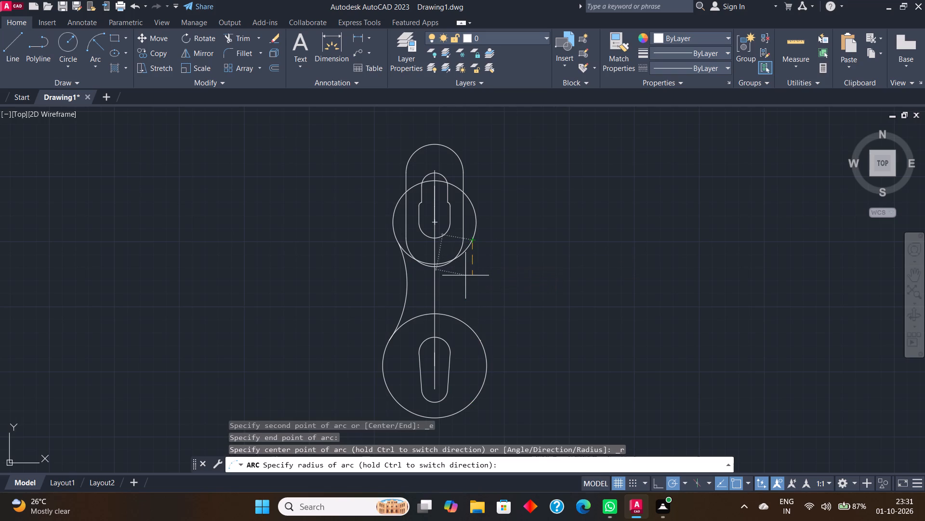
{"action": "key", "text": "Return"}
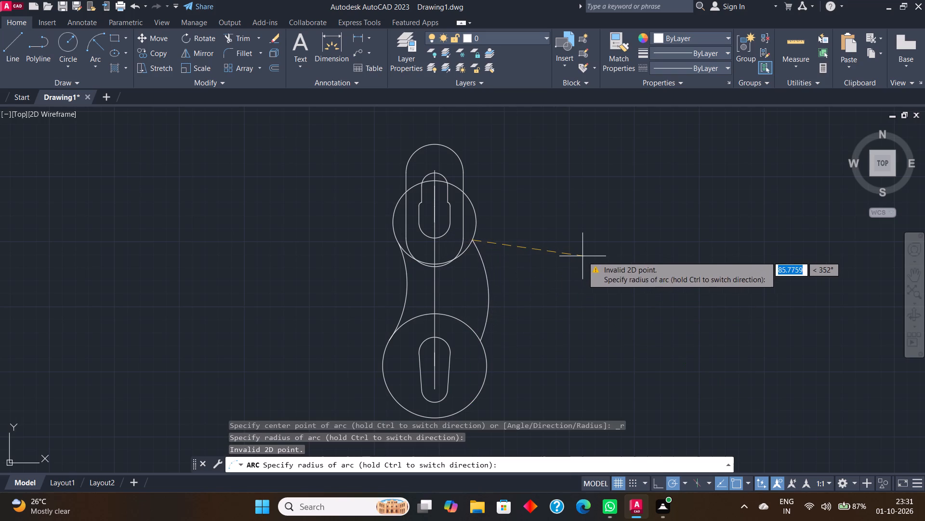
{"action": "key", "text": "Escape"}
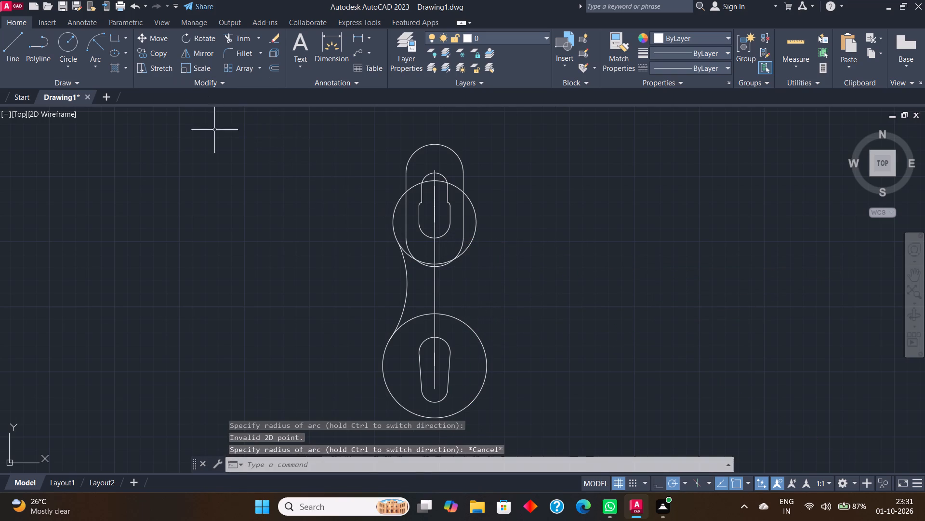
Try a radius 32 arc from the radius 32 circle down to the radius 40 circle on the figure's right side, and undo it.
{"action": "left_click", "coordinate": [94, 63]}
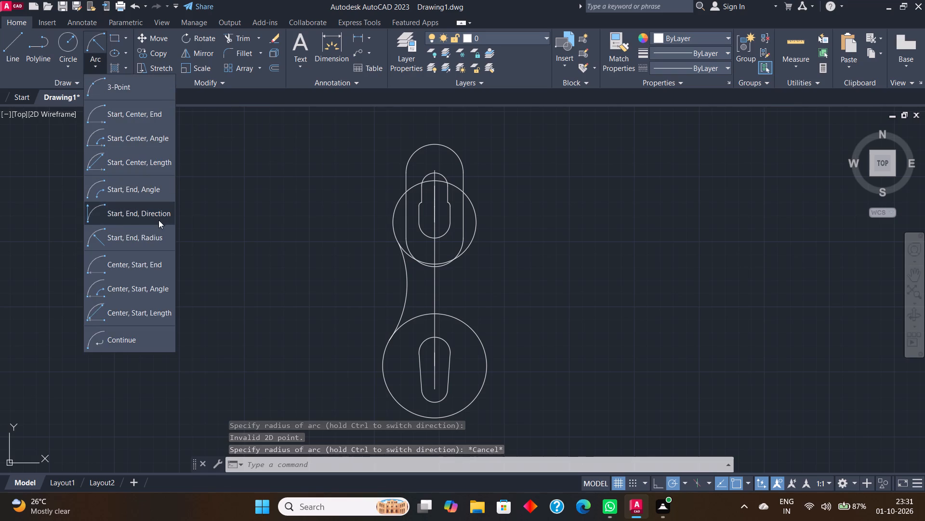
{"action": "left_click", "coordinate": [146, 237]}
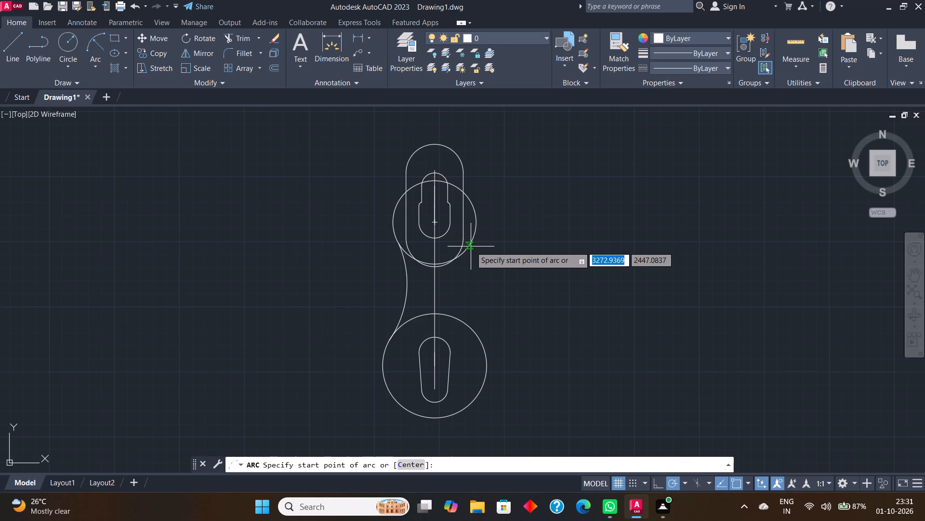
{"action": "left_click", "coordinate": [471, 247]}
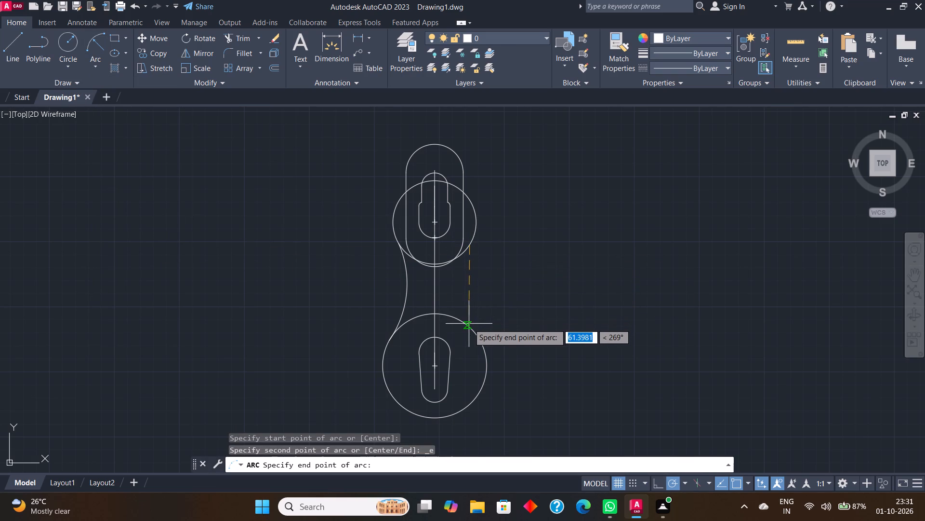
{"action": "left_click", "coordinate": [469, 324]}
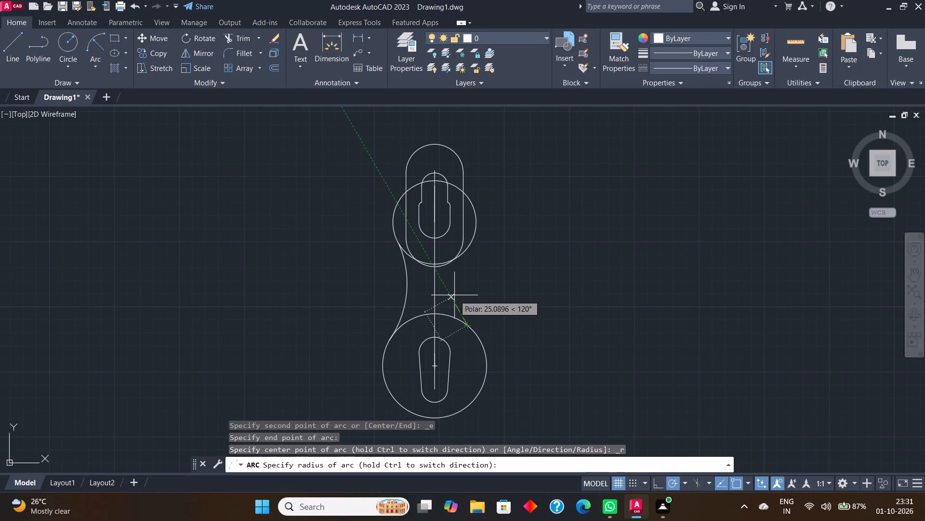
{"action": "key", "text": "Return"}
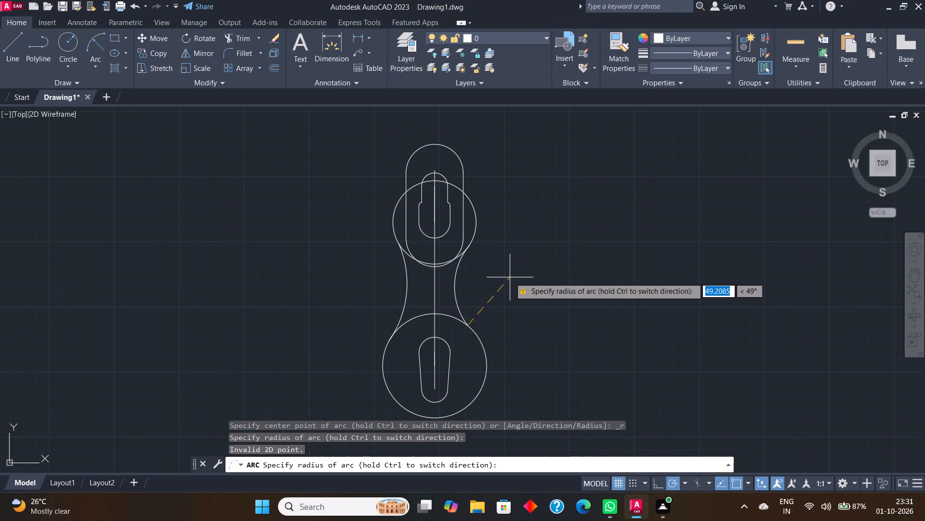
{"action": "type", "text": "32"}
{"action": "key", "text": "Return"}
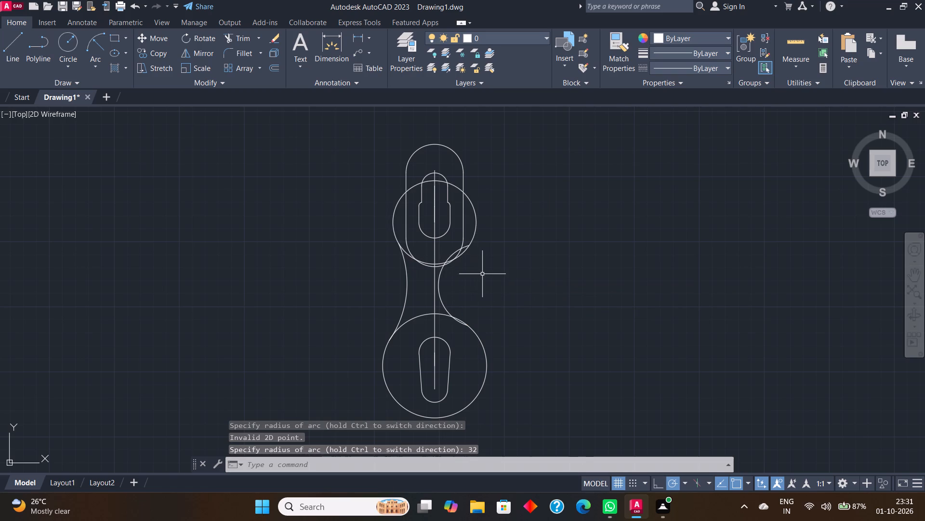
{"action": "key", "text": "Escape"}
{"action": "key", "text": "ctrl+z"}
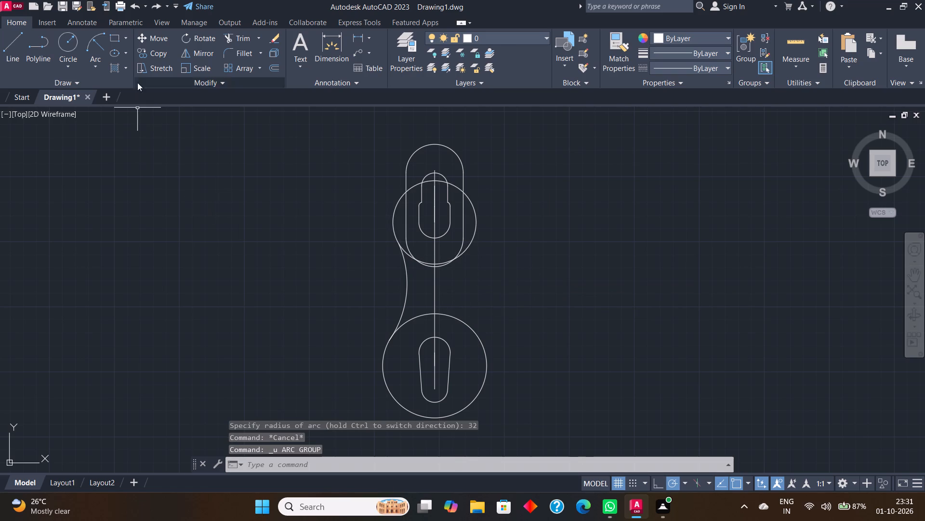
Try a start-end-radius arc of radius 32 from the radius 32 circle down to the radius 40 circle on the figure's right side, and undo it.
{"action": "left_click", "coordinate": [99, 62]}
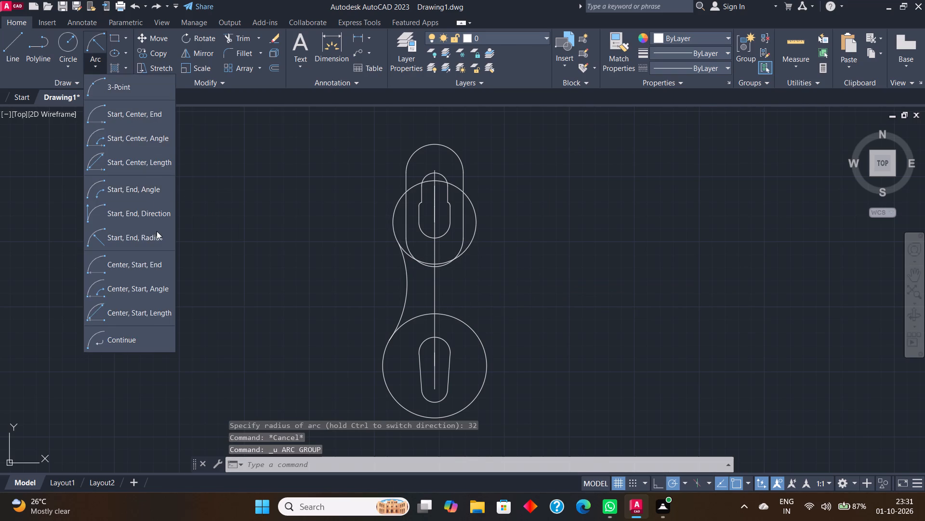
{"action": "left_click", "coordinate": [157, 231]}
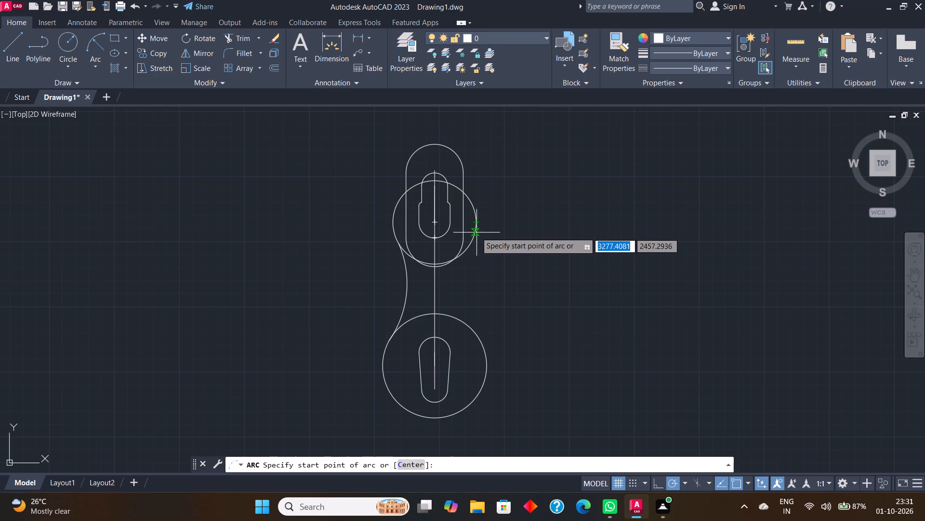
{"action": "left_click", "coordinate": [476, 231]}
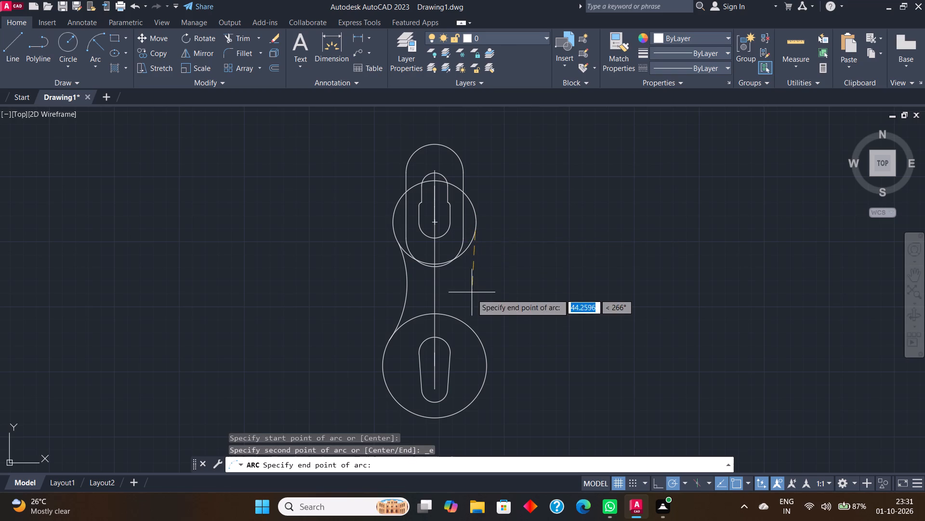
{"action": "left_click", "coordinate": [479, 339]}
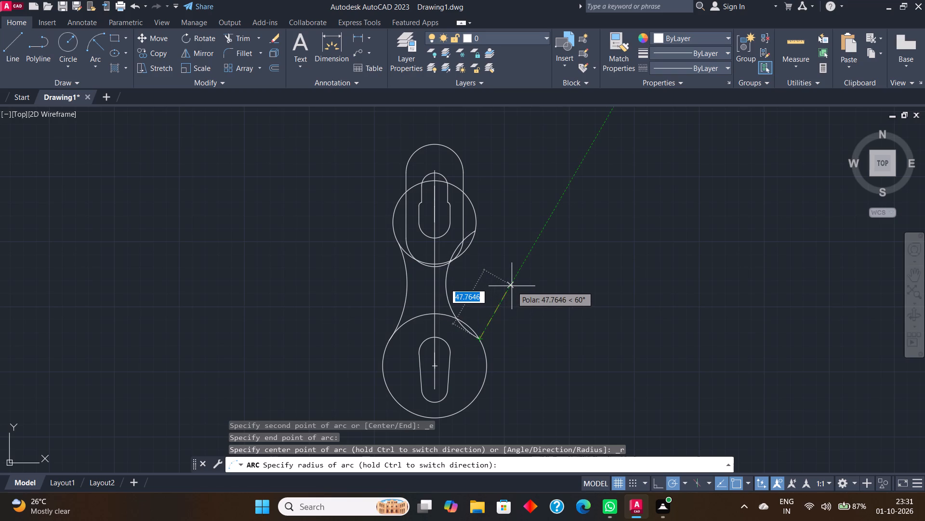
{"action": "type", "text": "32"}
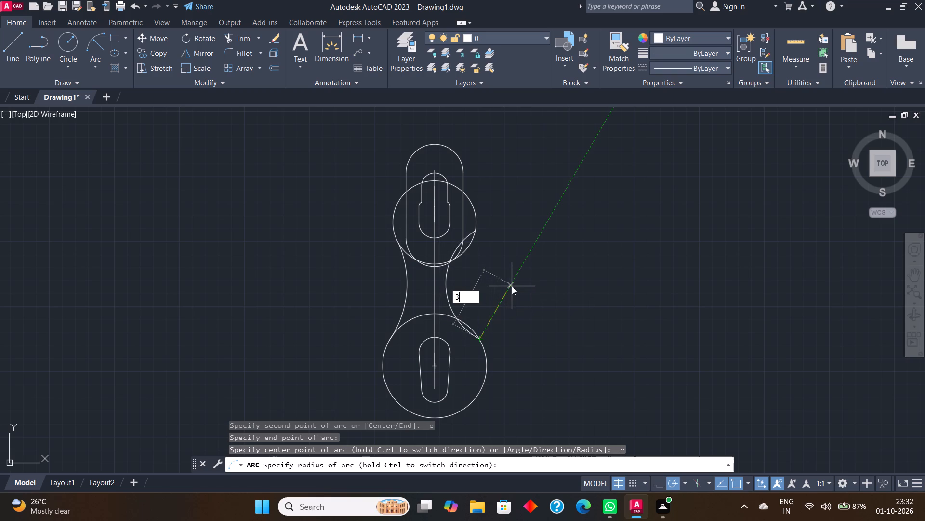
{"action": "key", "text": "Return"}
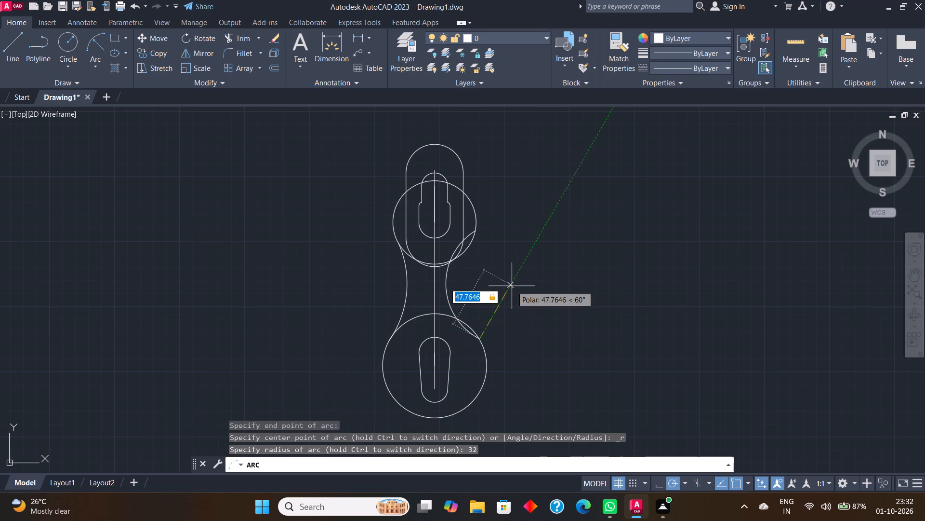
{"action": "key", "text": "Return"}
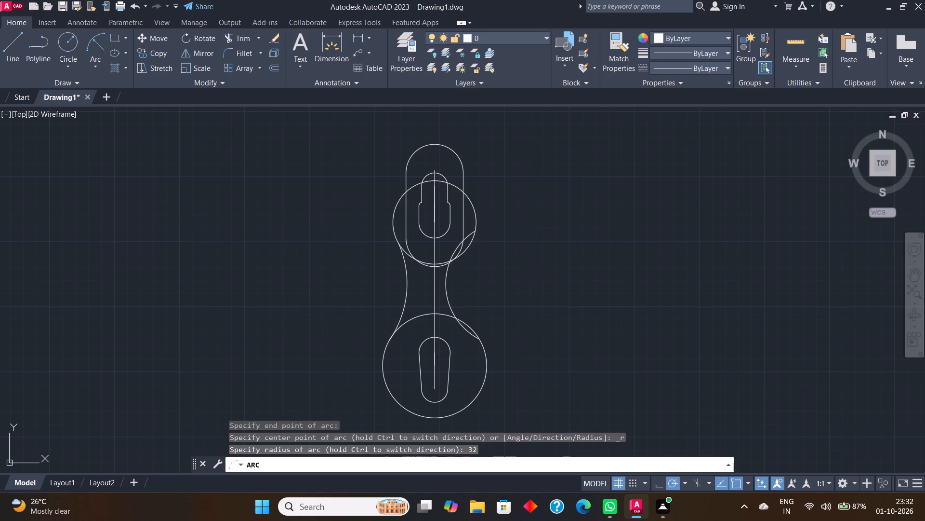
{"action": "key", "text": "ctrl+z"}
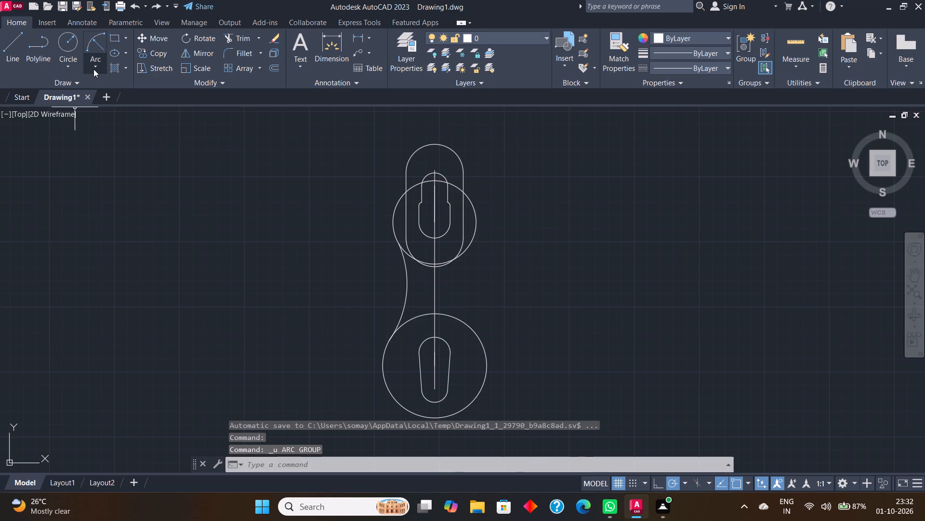
Draw a start-end-radius arc from the radius 32 circle down to the radius 40 circle on the figure's right side, entering 32 as radius.
{"action": "left_click", "coordinate": [94, 69]}
{"action": "left_click", "coordinate": [156, 238]}
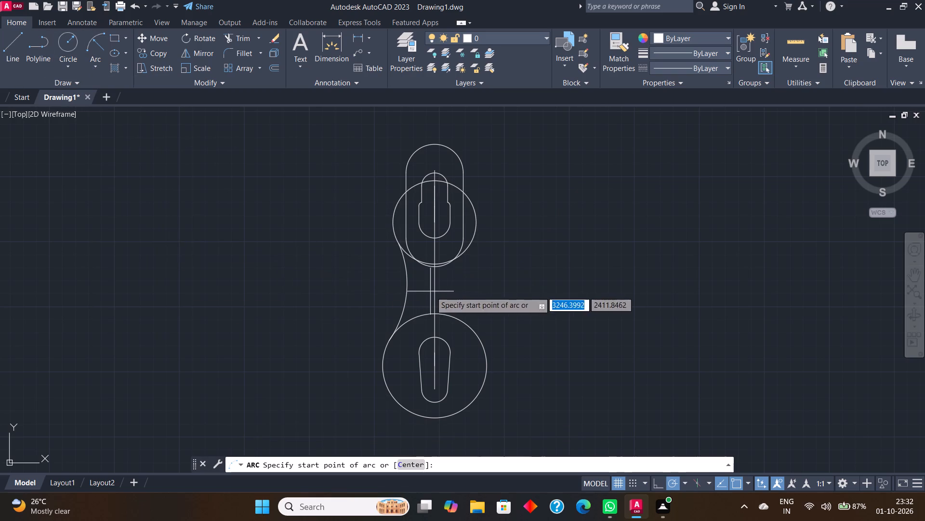
{"action": "left_click", "coordinate": [476, 241]}
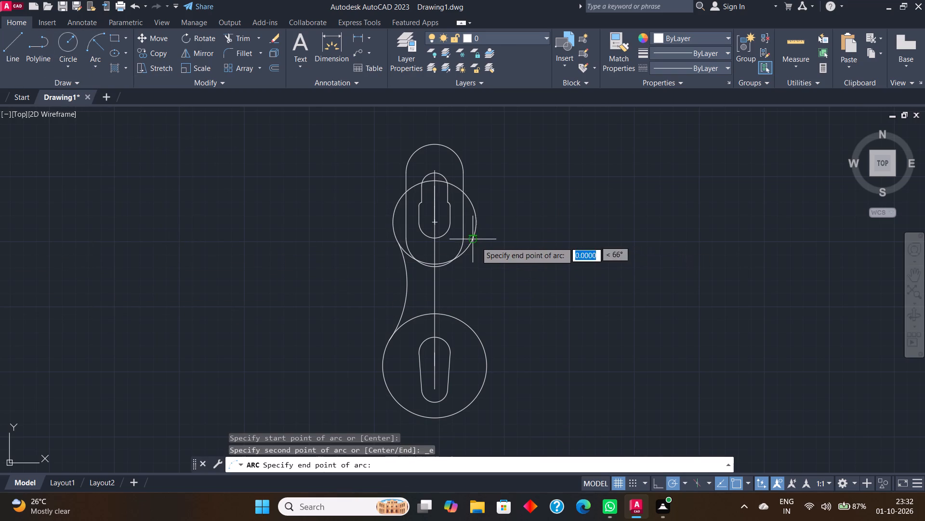
{"action": "left_click", "coordinate": [474, 327]}
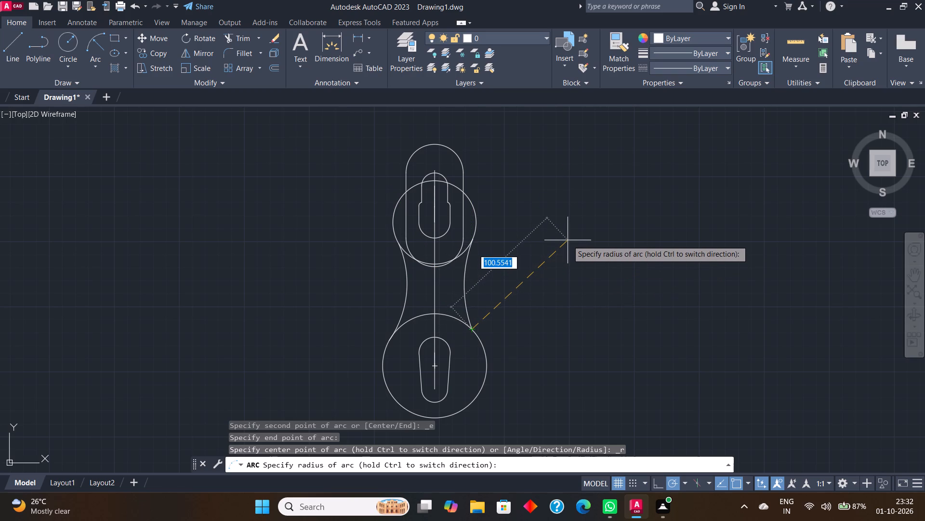
{"action": "key", "text": "3"}
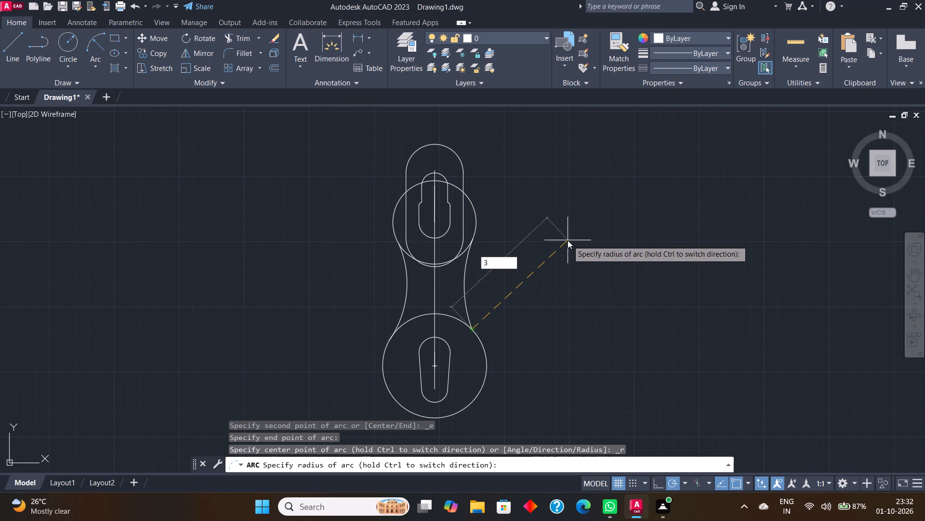
{"action": "key", "text": "2"}
{"action": "key", "text": "Return"}
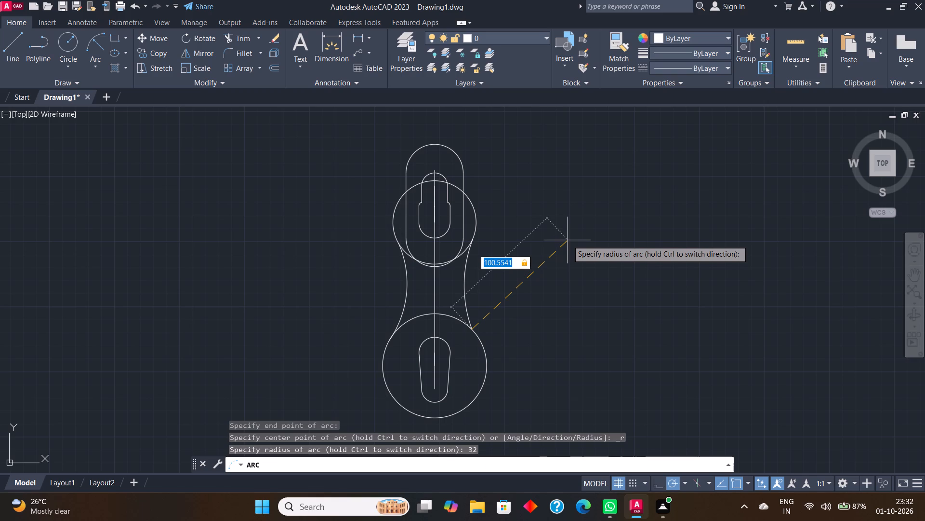
{"action": "key", "text": "Return"}
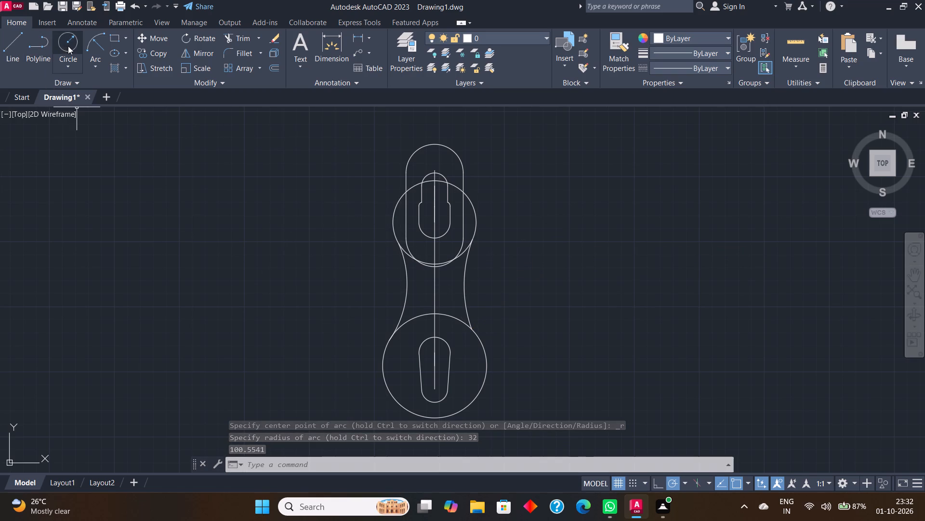
Trim away the lower part of the radius 32 circle between the two side arcs.
{"action": "left_click", "coordinate": [243, 37]}
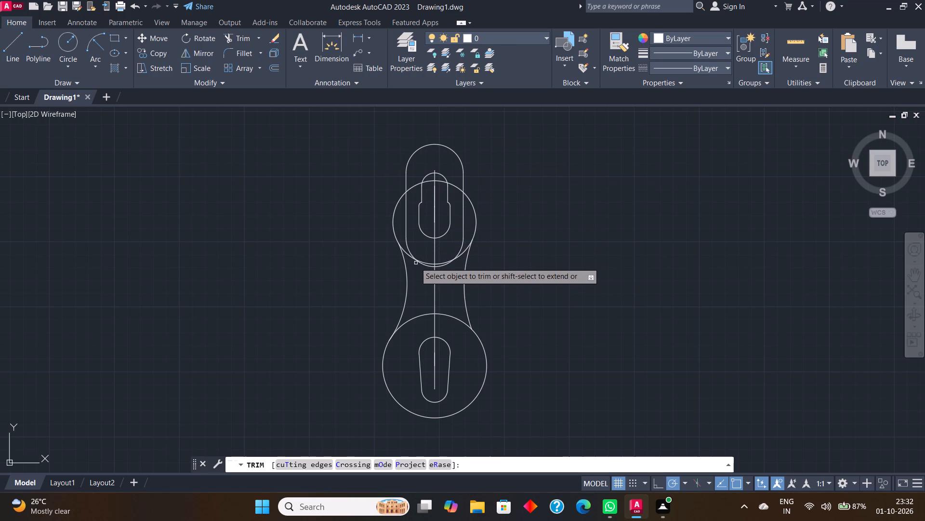
{"action": "scroll", "coordinate": [415, 261], "scroll_direction": "down", "scroll_amount": 2}
{"action": "scroll", "coordinate": [415, 261], "scroll_direction": "up", "scroll_amount": 5}
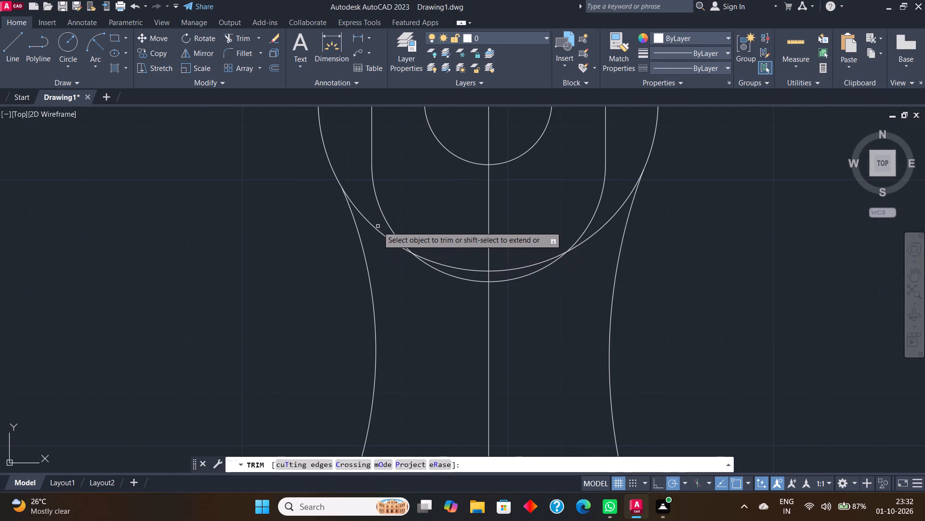
{"action": "left_click", "coordinate": [374, 228]}
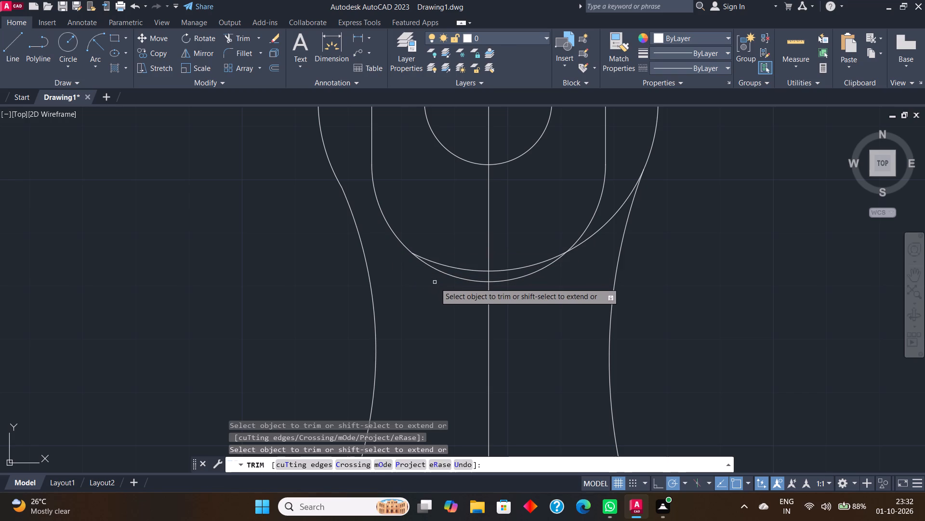
{"action": "scroll", "coordinate": [446, 291], "scroll_direction": "up", "scroll_amount": 2}
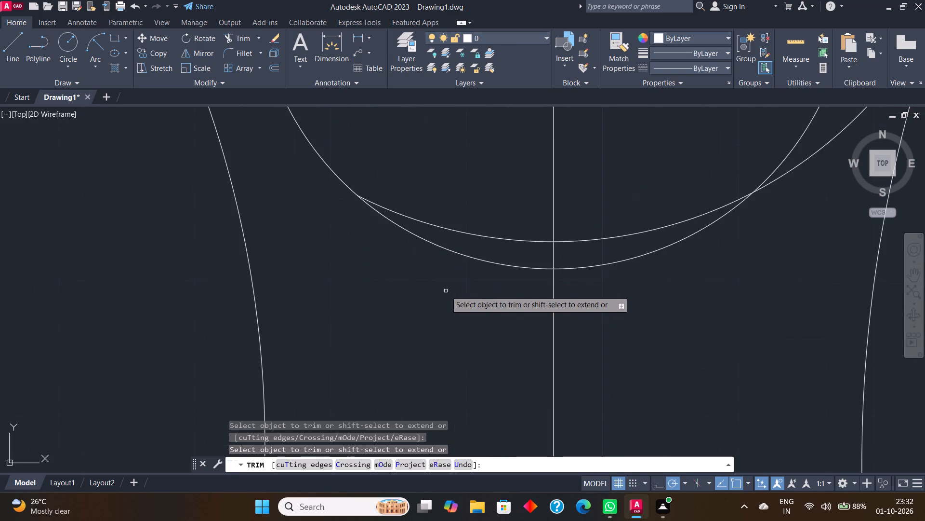
{"action": "scroll", "coordinate": [446, 291], "scroll_direction": "down", "scroll_amount": 4}
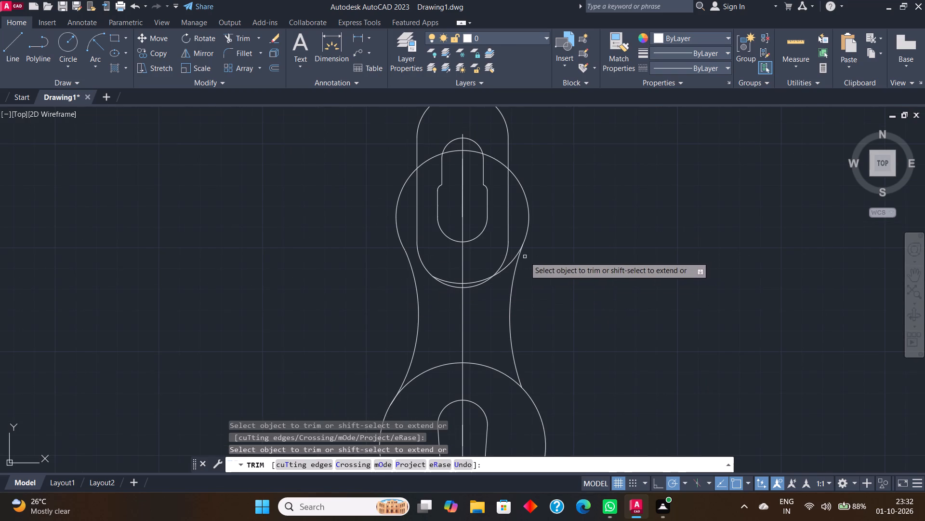
{"action": "left_click", "coordinate": [513, 259]}
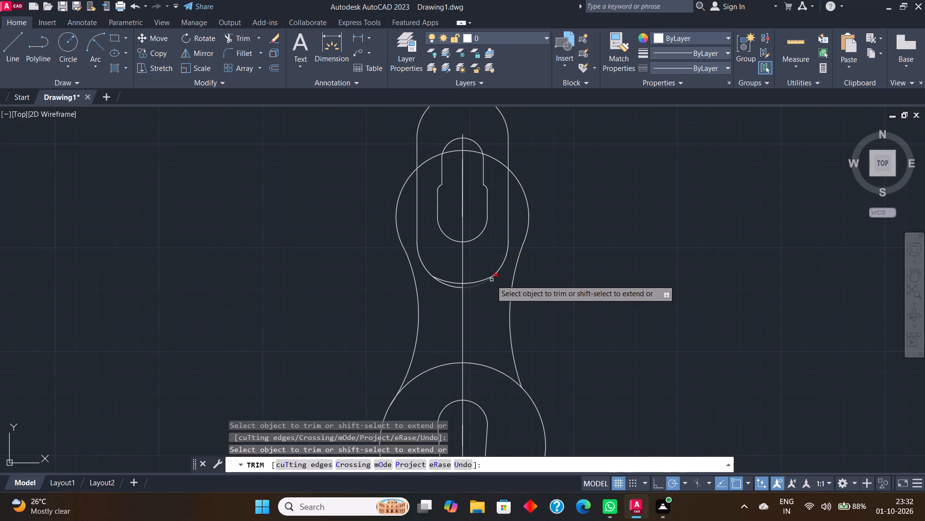
{"action": "left_click", "coordinate": [476, 281]}
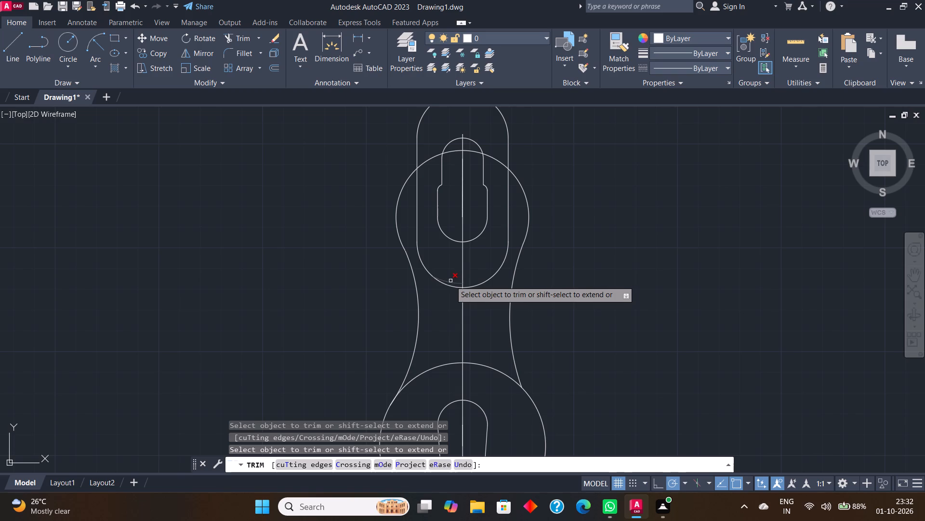
{"action": "left_click", "coordinate": [450, 281]}
{"action": "scroll", "coordinate": [450, 281], "scroll_direction": "up", "scroll_amount": 2}
{"action": "scroll", "coordinate": [450, 279], "scroll_direction": "down", "scroll_amount": 3}
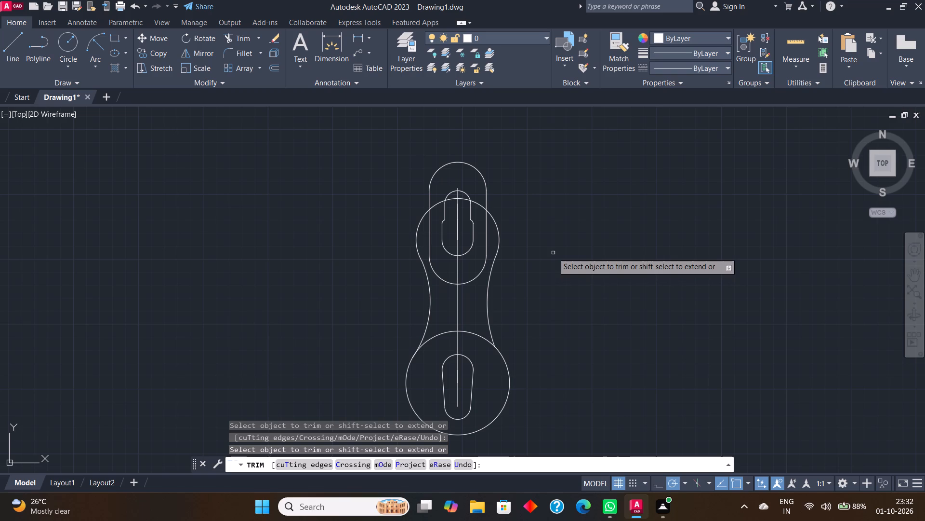
{"action": "key", "text": "Escape"}
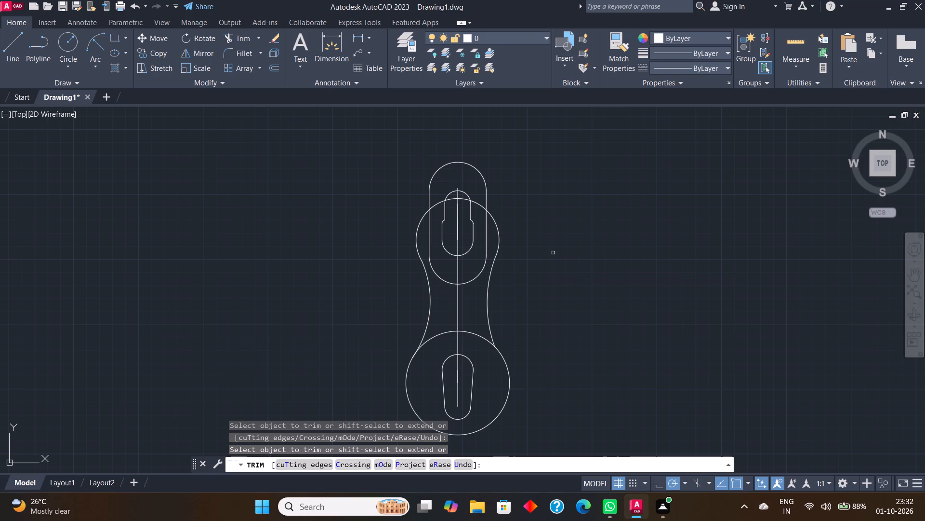
Draw a line about 26.4 long from the radius 32 circle's upper left up to the top end of the outer slot's left edge.
{"action": "left_click", "coordinate": [15, 41]}
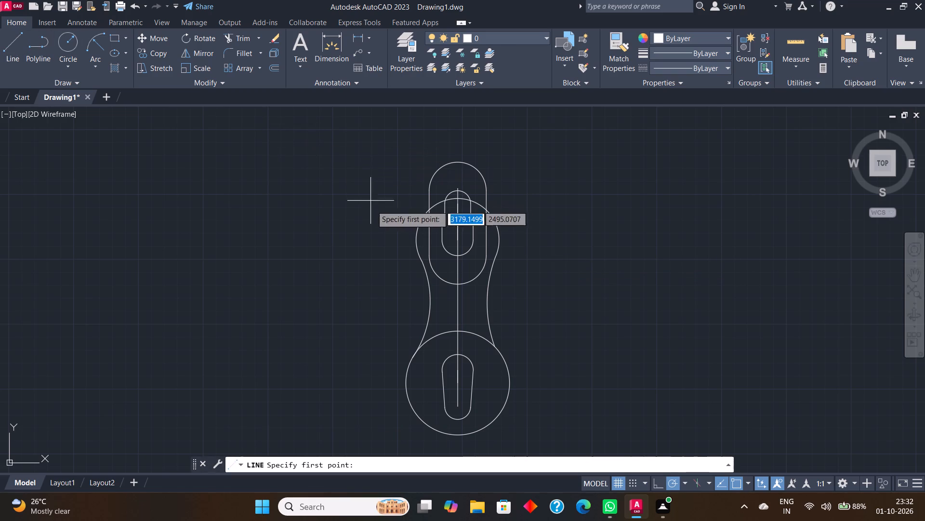
{"action": "left_click", "coordinate": [419, 223]}
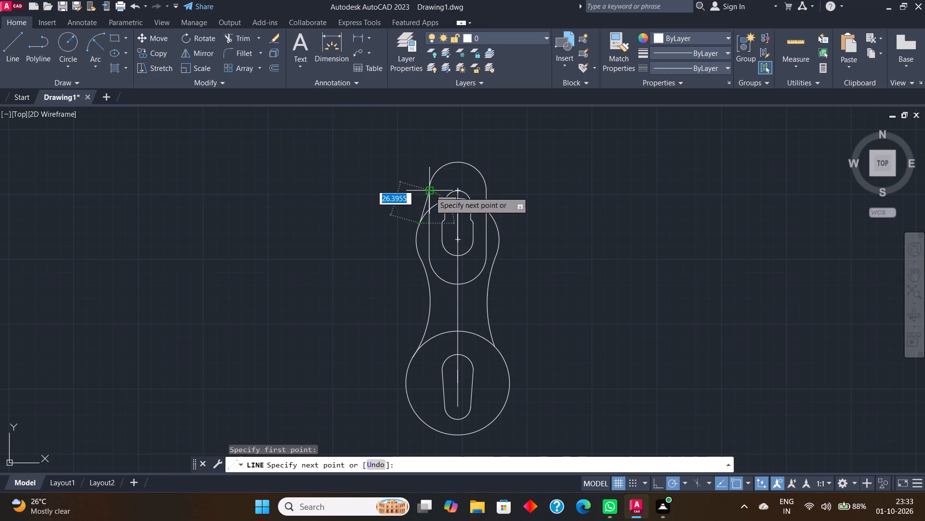
{"action": "left_click", "coordinate": [429, 190]}
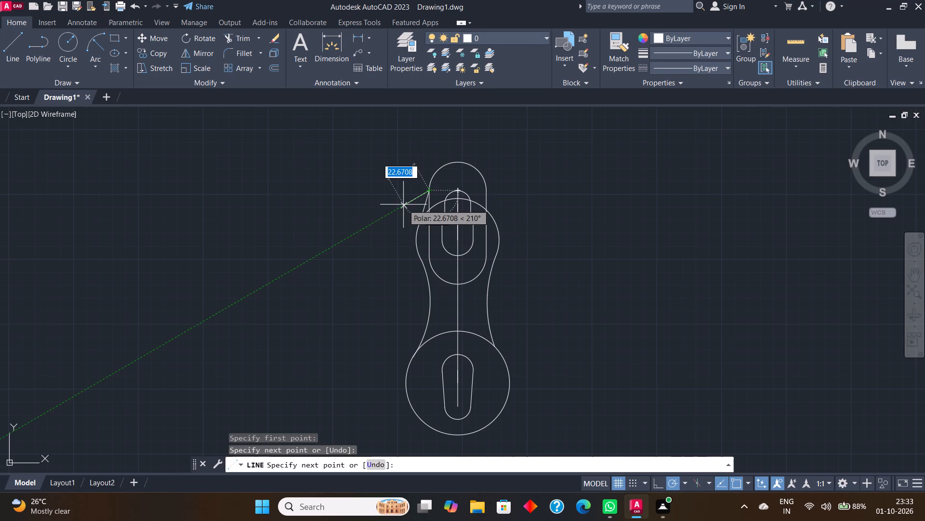
{"action": "key", "text": "Escape"}
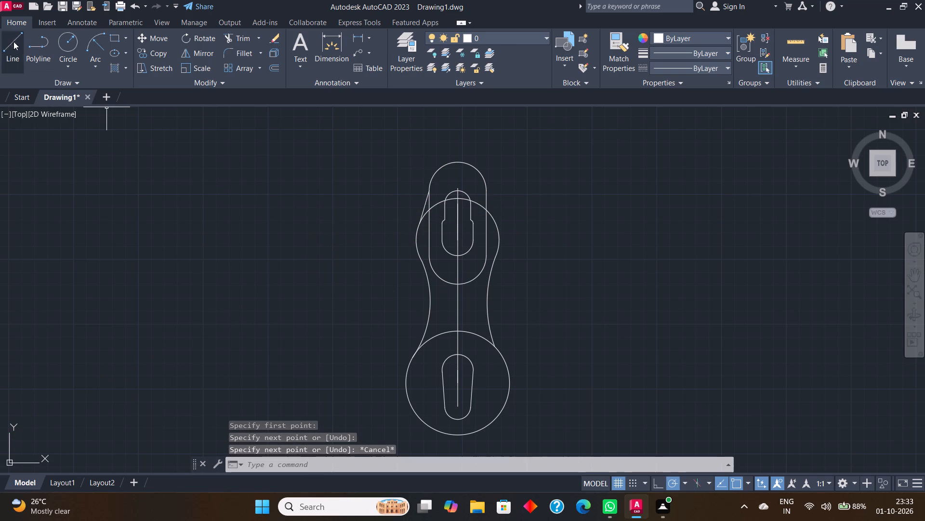
Draw a slanted line about 21 long from the radius 32 circle's upper right up to the outer slot's right edge.
{"action": "left_click", "coordinate": [12, 38]}
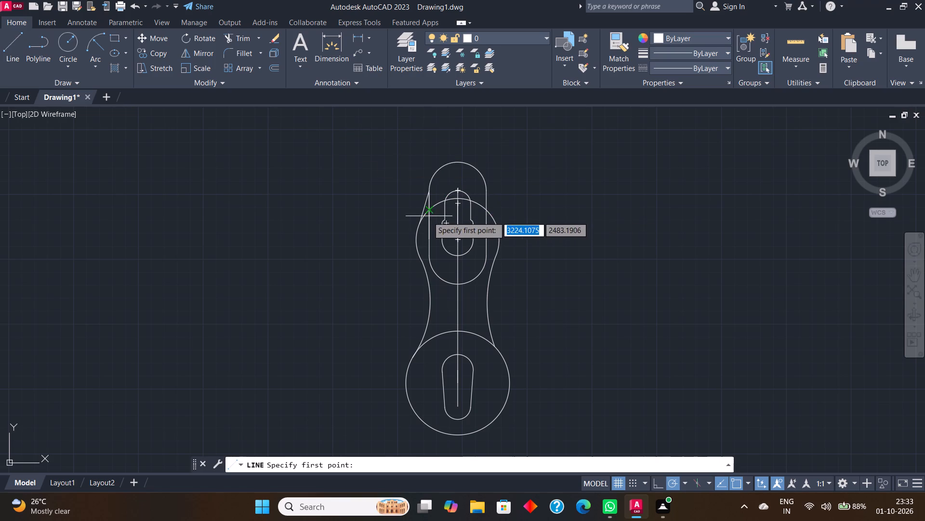
{"action": "left_click", "coordinate": [495, 221]}
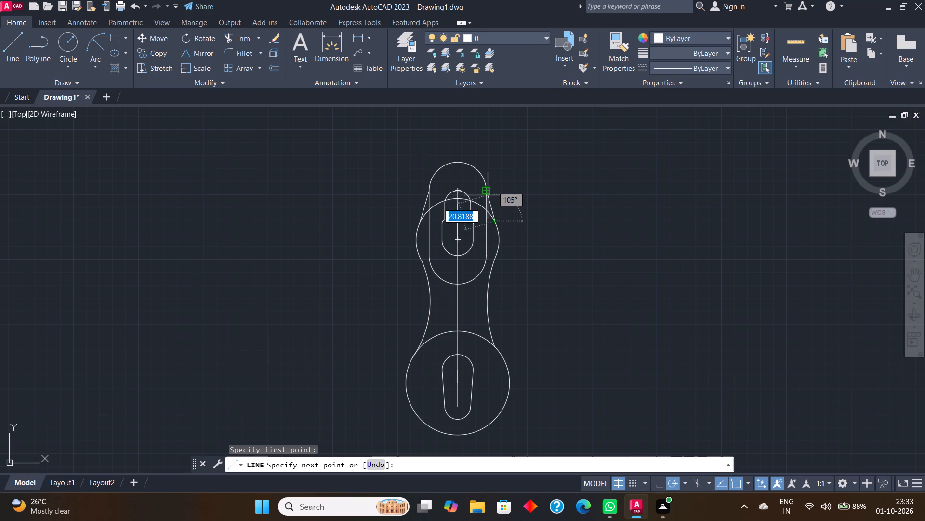
{"action": "left_click", "coordinate": [488, 197]}
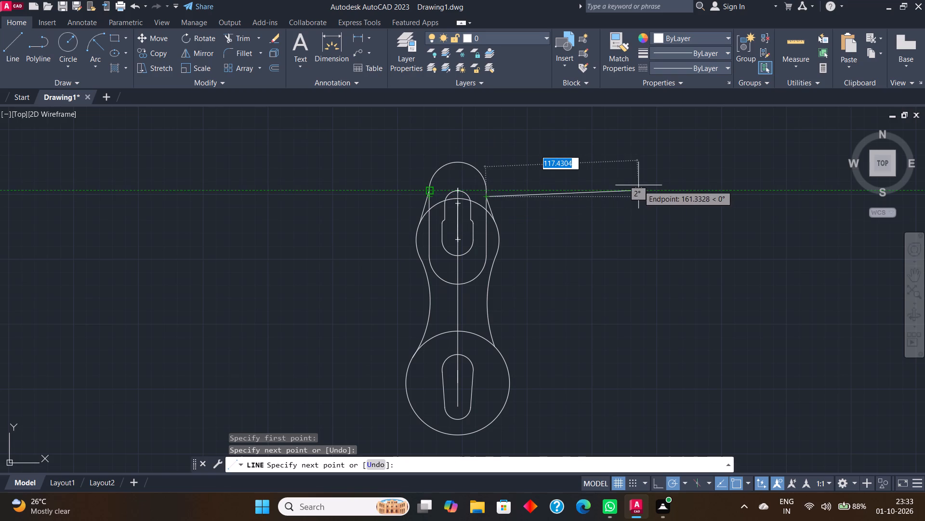
{"action": "key", "text": "Escape"}
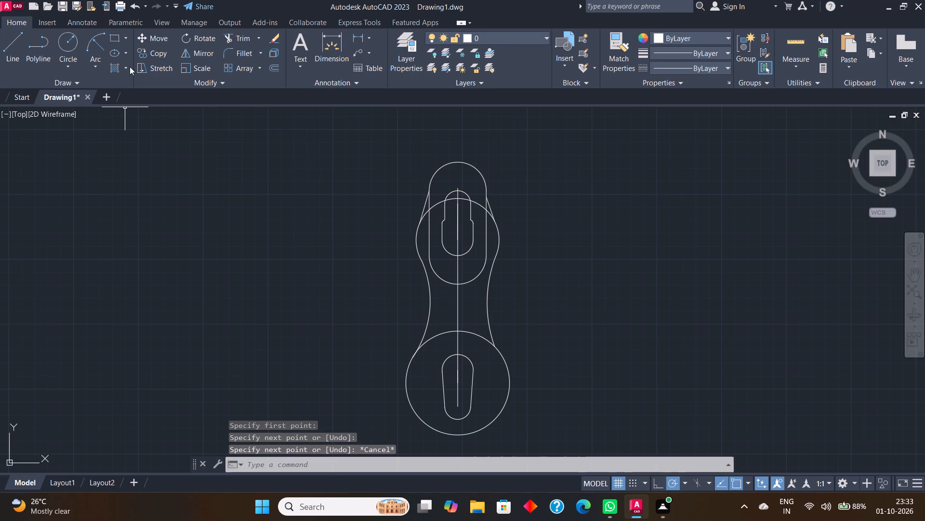
Trim away the upper part of the radius 32 circle between the two slanted side lines.
{"action": "left_click", "coordinate": [248, 39]}
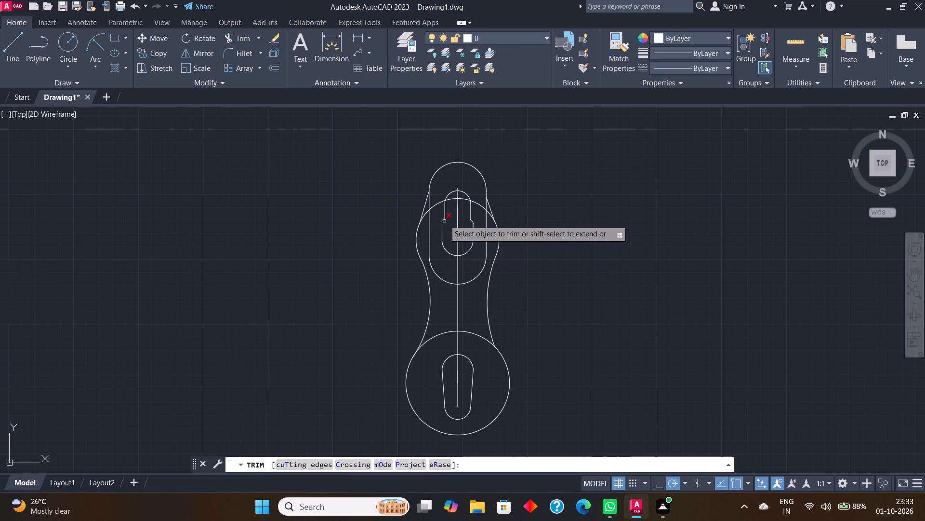
{"action": "scroll", "coordinate": [437, 215], "scroll_direction": "down", "scroll_amount": 1}
{"action": "scroll", "coordinate": [437, 215], "scroll_direction": "up", "scroll_amount": 4}
{"action": "left_click", "coordinate": [384, 213]}
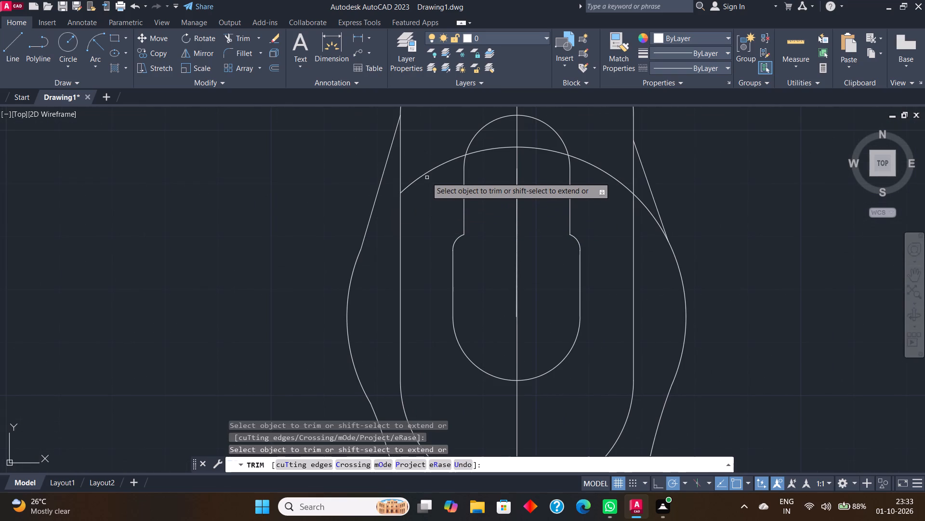
{"action": "left_click", "coordinate": [425, 175]}
{"action": "left_click", "coordinate": [488, 151]}
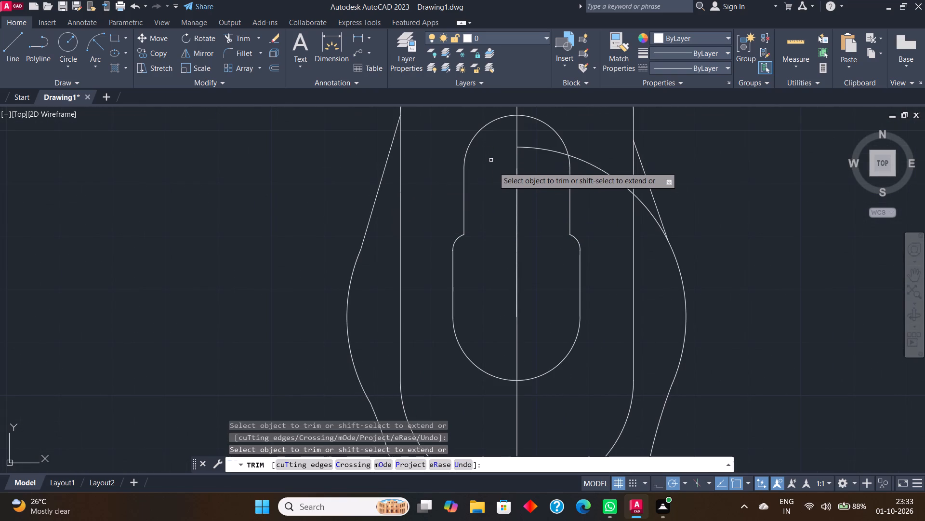
{"action": "left_click", "coordinate": [539, 150]}
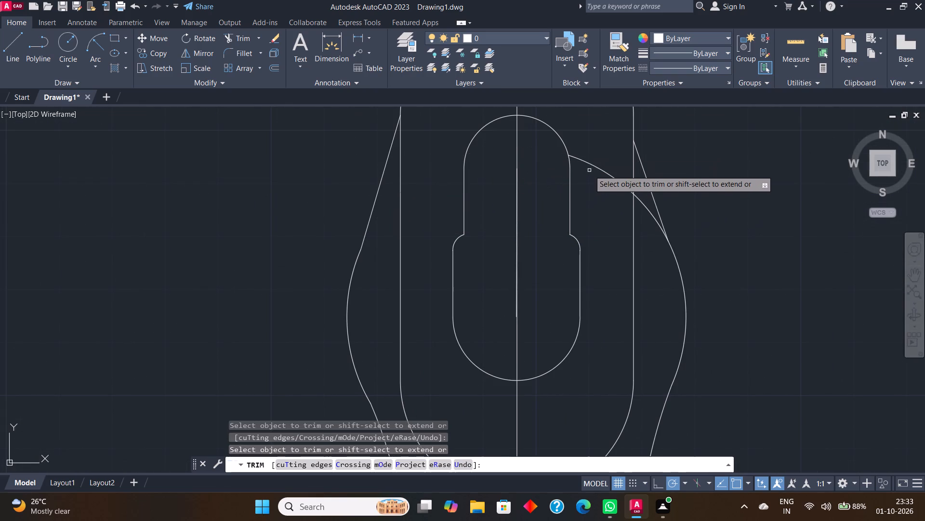
{"action": "left_click", "coordinate": [589, 165]}
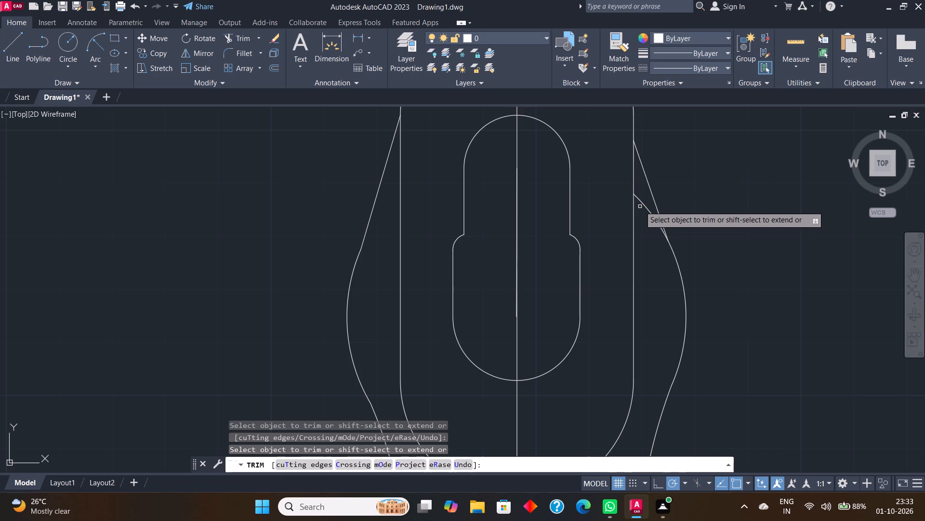
{"action": "left_click", "coordinate": [644, 203]}
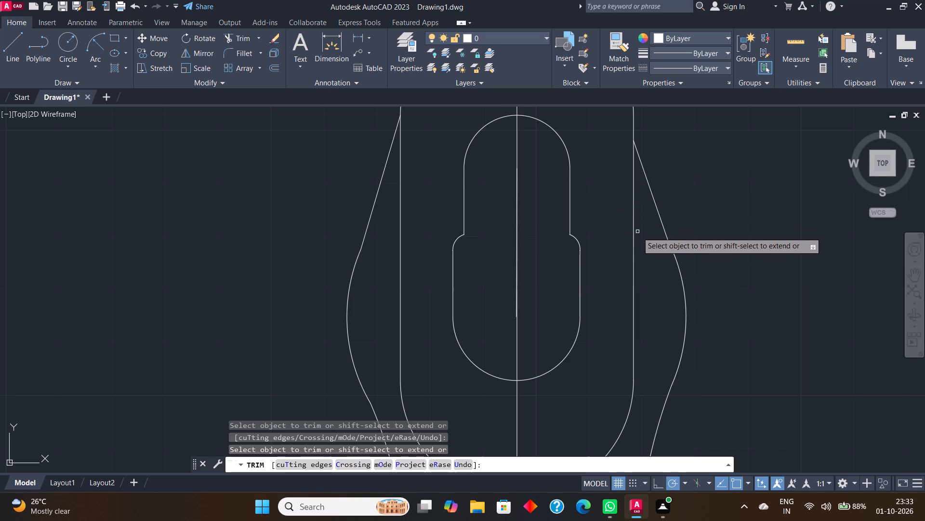
{"action": "key", "text": "Escape"}
Trim away the top of the radius 40 circle between the lower ends of the two side arcs.
{"action": "scroll", "coordinate": [632, 240], "scroll_direction": "up", "scroll_amount": 3}
{"action": "scroll", "coordinate": [631, 239], "scroll_direction": "down", "scroll_amount": 6}
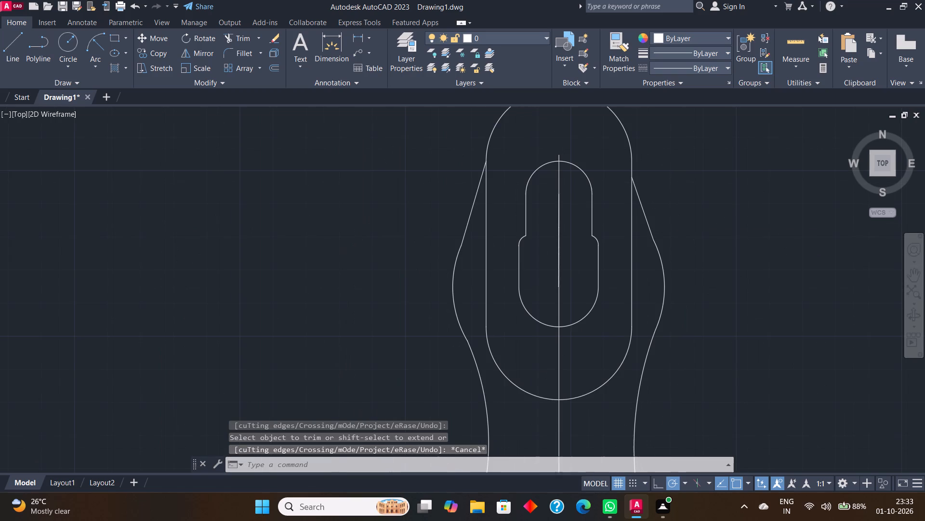
{"action": "scroll", "coordinate": [630, 238], "scroll_direction": "up", "scroll_amount": 1}
{"action": "scroll", "coordinate": [659, 292], "scroll_direction": "down", "scroll_amount": 1}
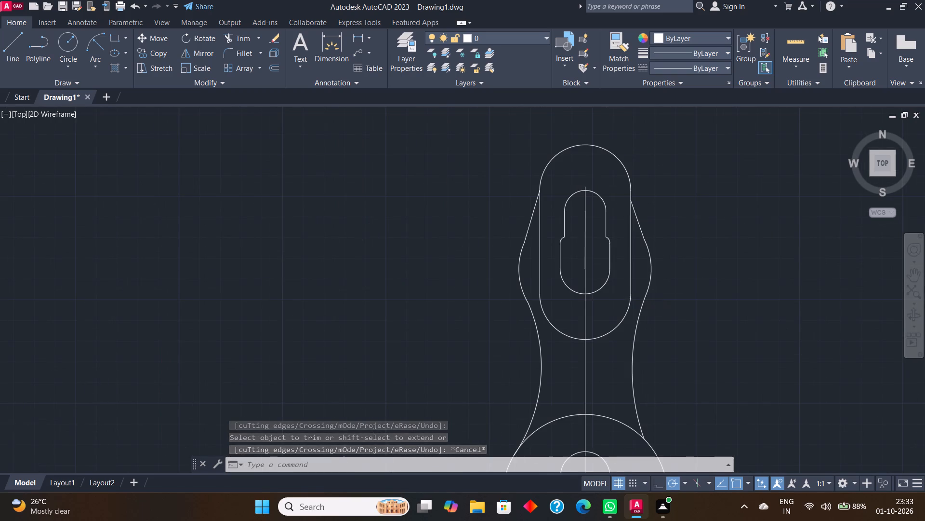
{"action": "scroll", "coordinate": [659, 292], "scroll_direction": "down", "scroll_amount": 1}
{"action": "scroll", "coordinate": [683, 355], "scroll_direction": "up", "scroll_amount": 1}
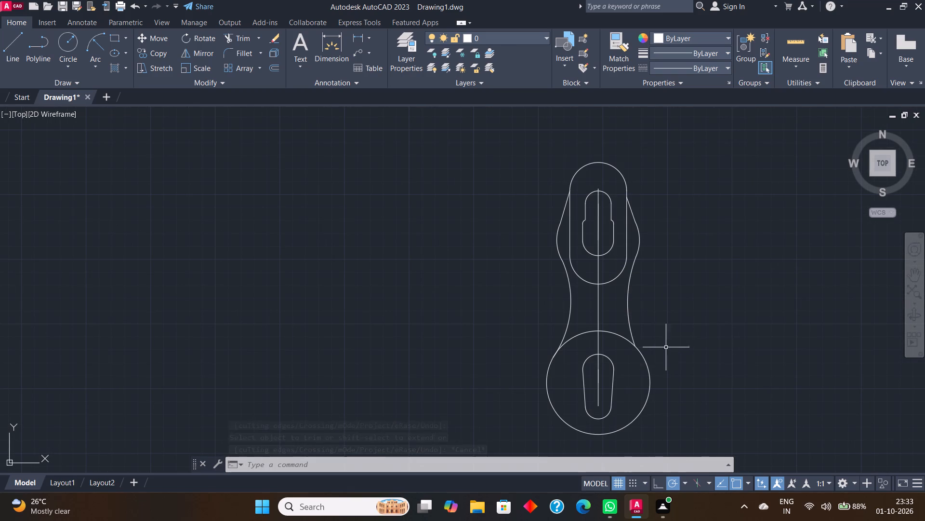
{"action": "left_click", "coordinate": [238, 40]}
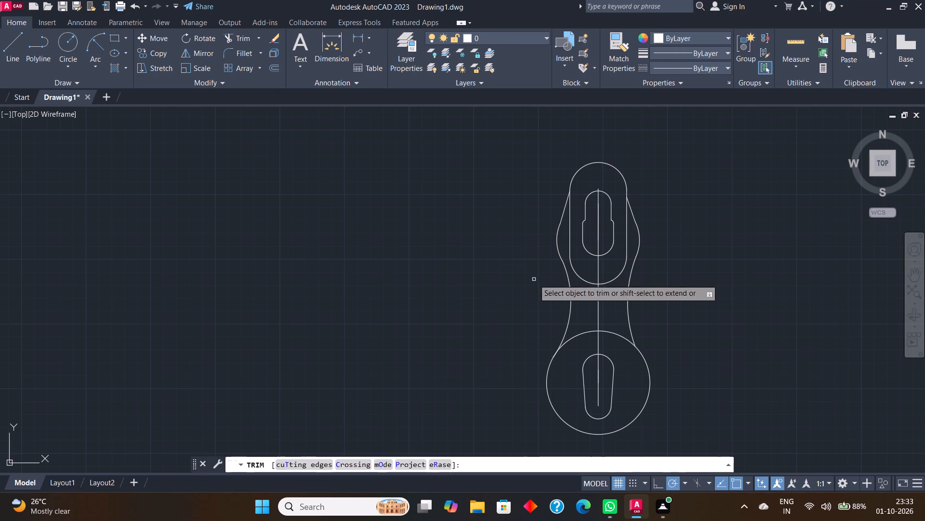
{"action": "left_click", "coordinate": [584, 333]}
{"action": "left_click", "coordinate": [612, 333]}
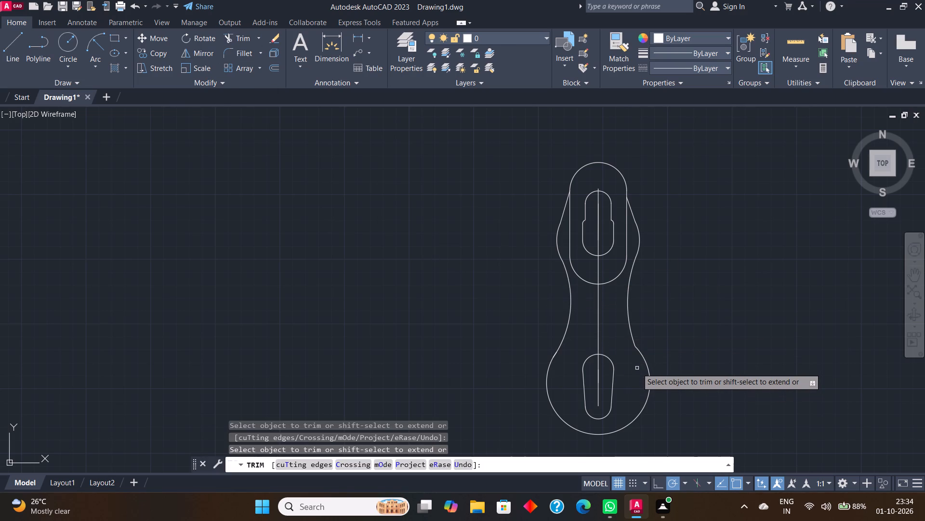
{"action": "key", "text": "Escape"}
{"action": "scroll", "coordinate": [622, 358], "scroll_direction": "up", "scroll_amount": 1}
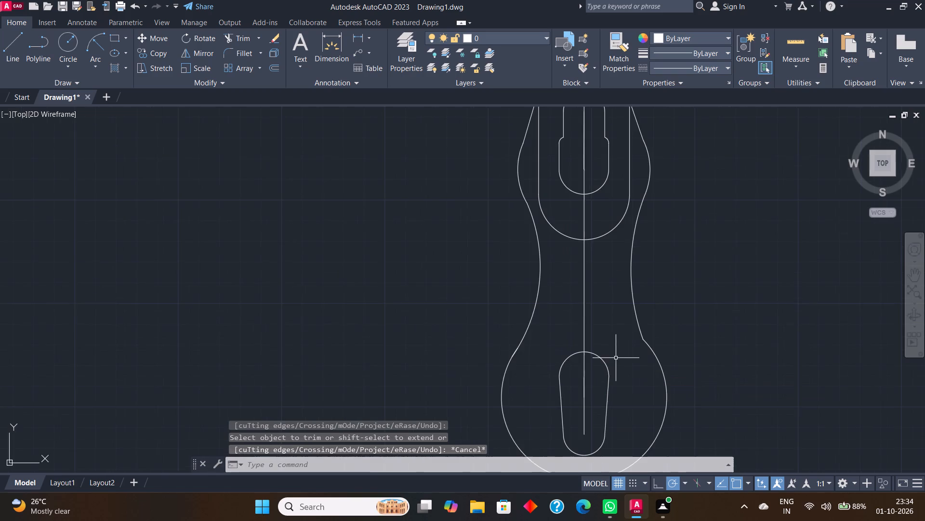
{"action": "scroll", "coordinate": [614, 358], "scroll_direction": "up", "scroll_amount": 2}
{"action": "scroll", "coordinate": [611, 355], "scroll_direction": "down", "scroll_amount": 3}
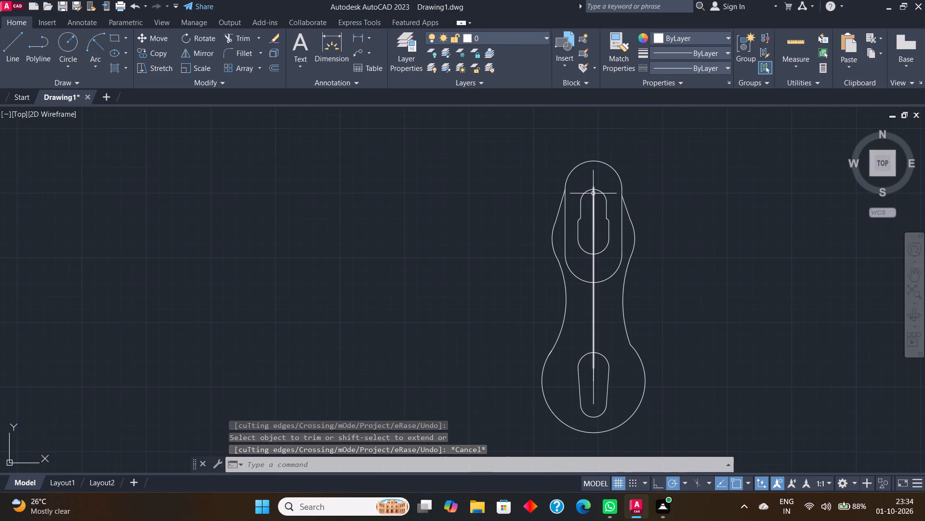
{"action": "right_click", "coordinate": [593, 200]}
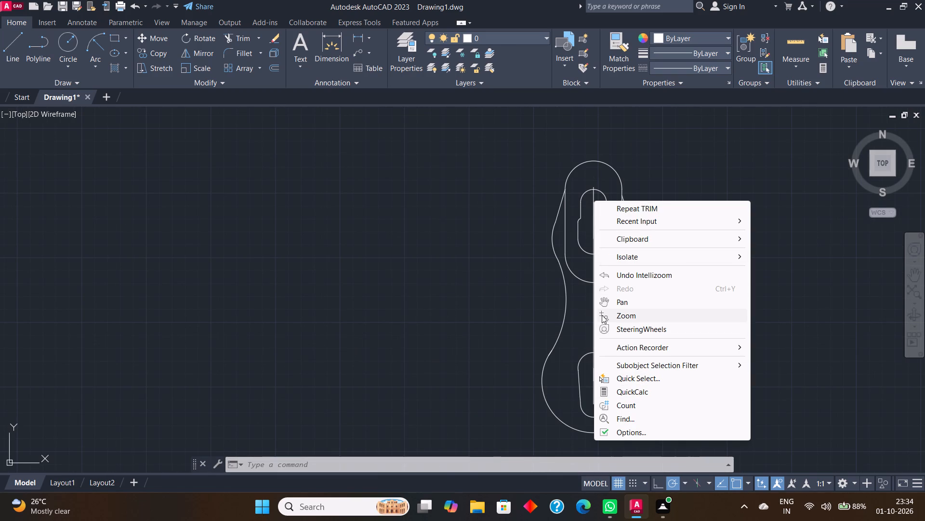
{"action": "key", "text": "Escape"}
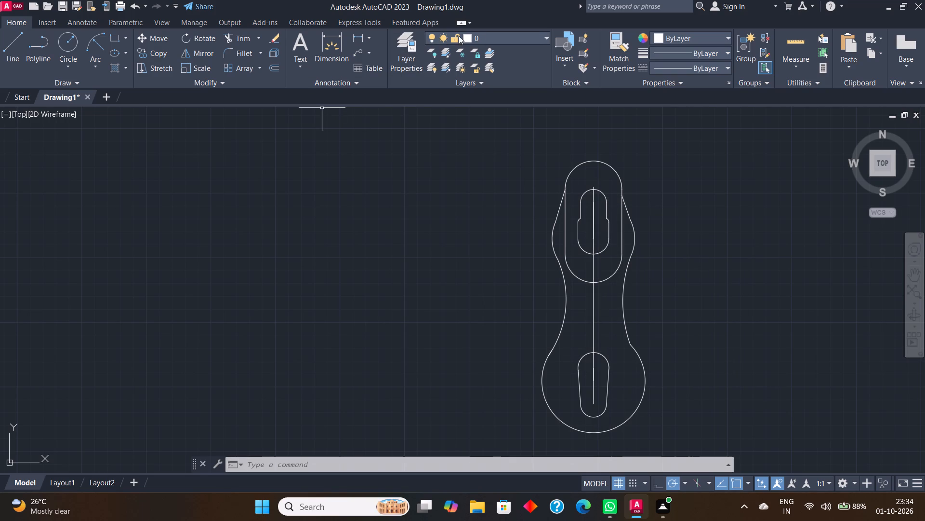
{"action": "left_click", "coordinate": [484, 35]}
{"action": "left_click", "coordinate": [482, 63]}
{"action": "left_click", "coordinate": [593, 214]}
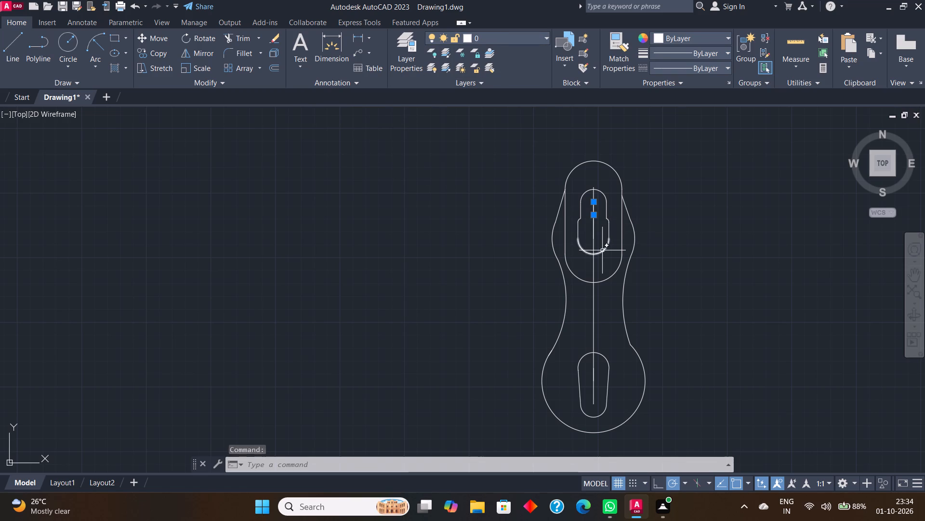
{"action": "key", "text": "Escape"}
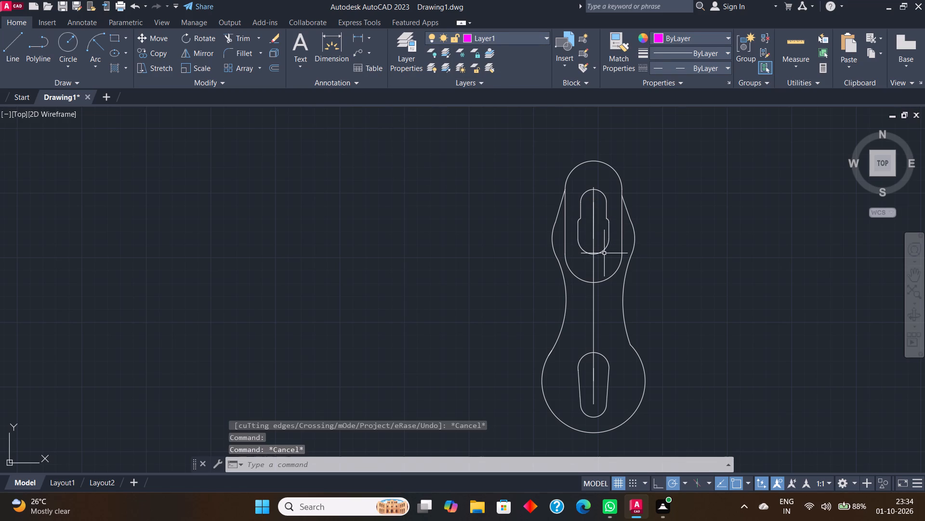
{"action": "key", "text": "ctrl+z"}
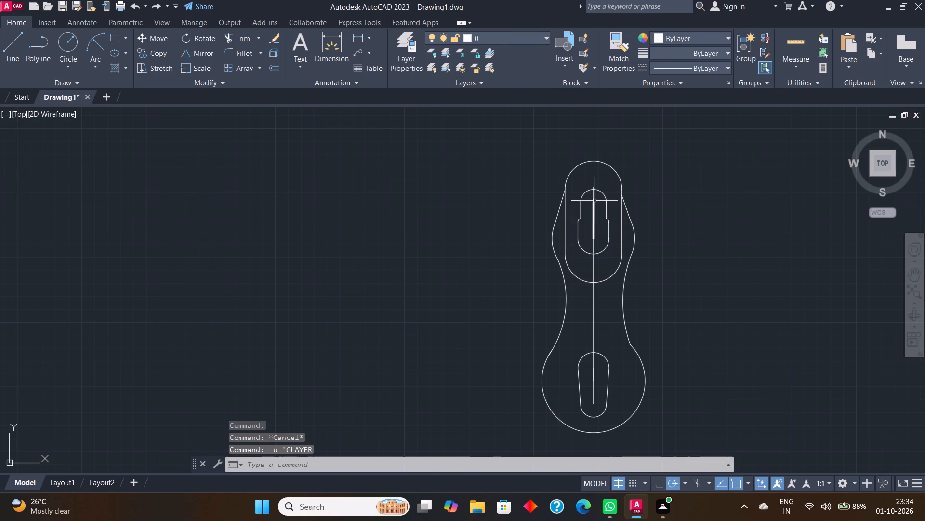
Erase the four vertical construction lines on the link's axis, including those inside the upper and lower slots.
{"action": "left_click", "coordinate": [595, 201]}
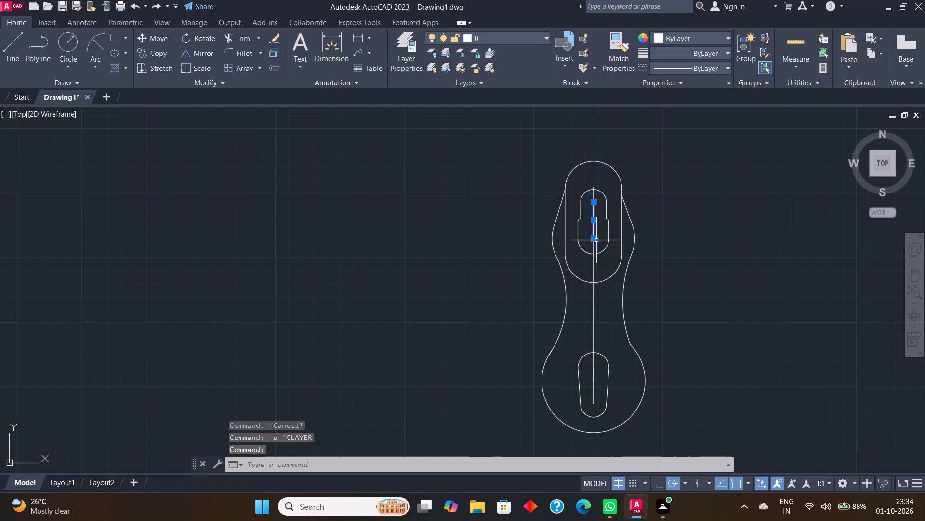
{"action": "key", "text": "e"}
{"action": "key", "text": "Return"}
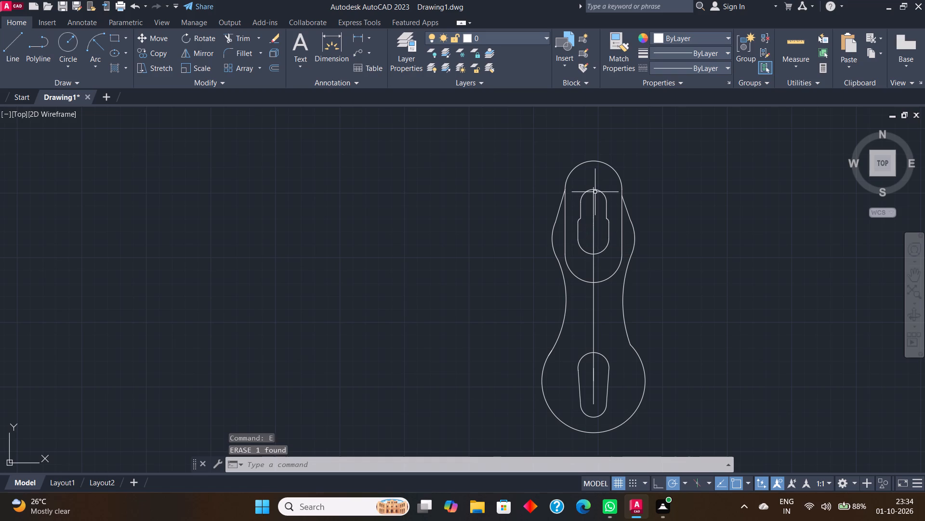
{"action": "left_click", "coordinate": [595, 192]}
{"action": "key", "text": "e"}
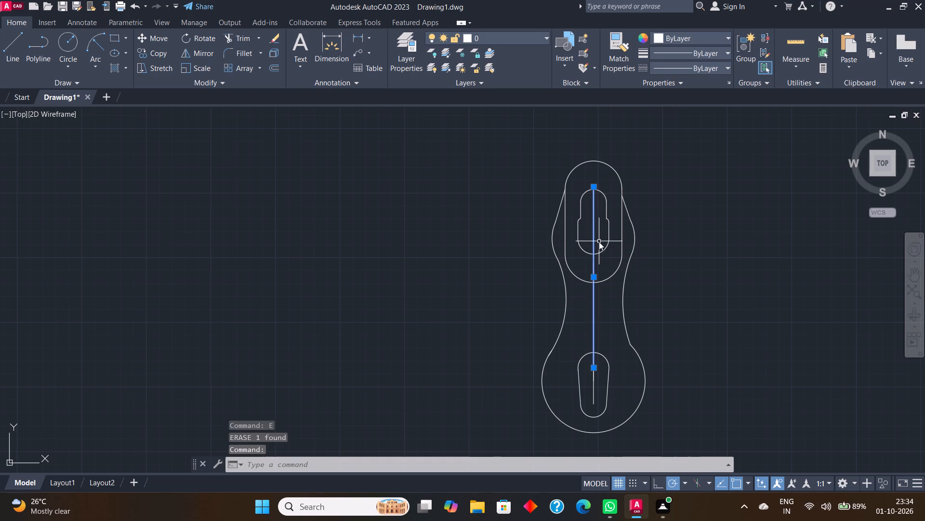
{"action": "key", "text": "Return"}
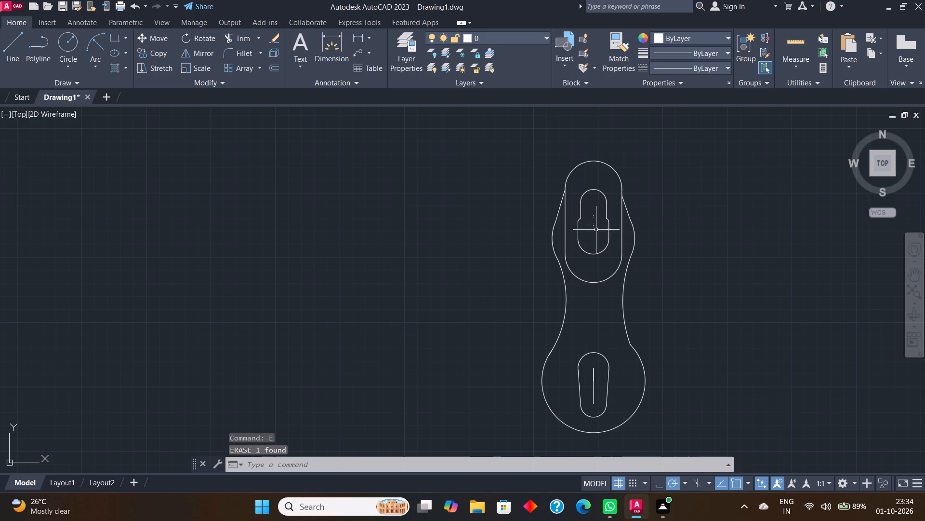
{"action": "left_click", "coordinate": [594, 373]}
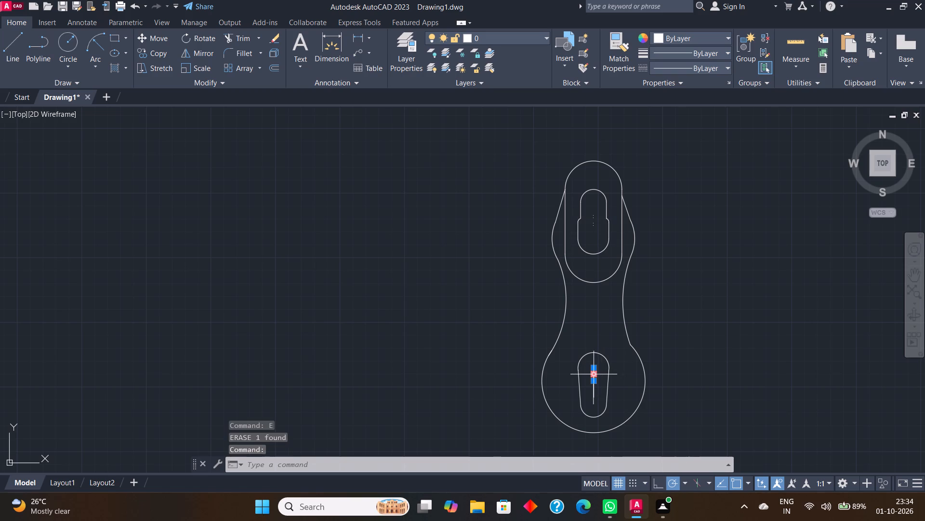
{"action": "key", "text": "e"}
{"action": "key", "text": "Return"}
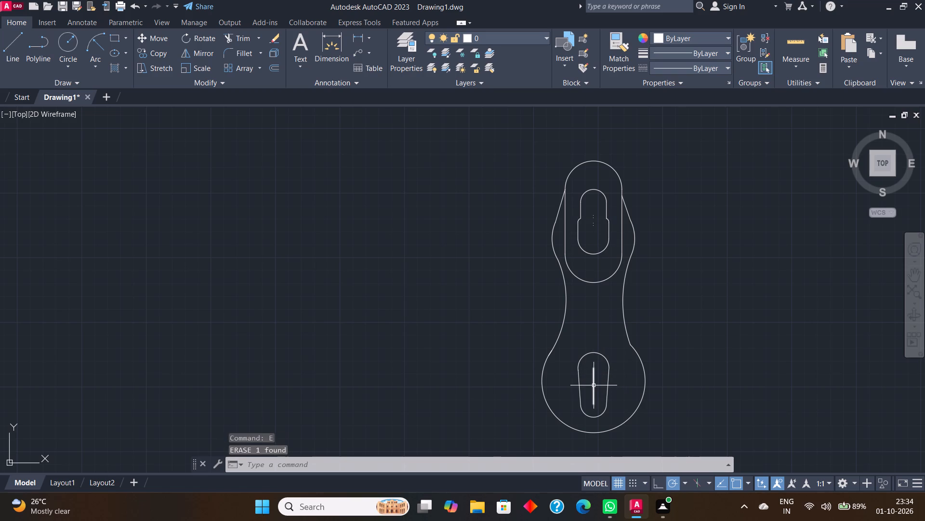
{"action": "left_click", "coordinate": [594, 385]}
{"action": "key", "text": "e"}
{"action": "key", "text": "Return"}
On Layer1, draw a vertical centre line about 247 long through the slot centres, extending beyond both ends of the link.
{"action": "left_click", "coordinate": [520, 36]}
{"action": "left_click", "coordinate": [495, 63]}
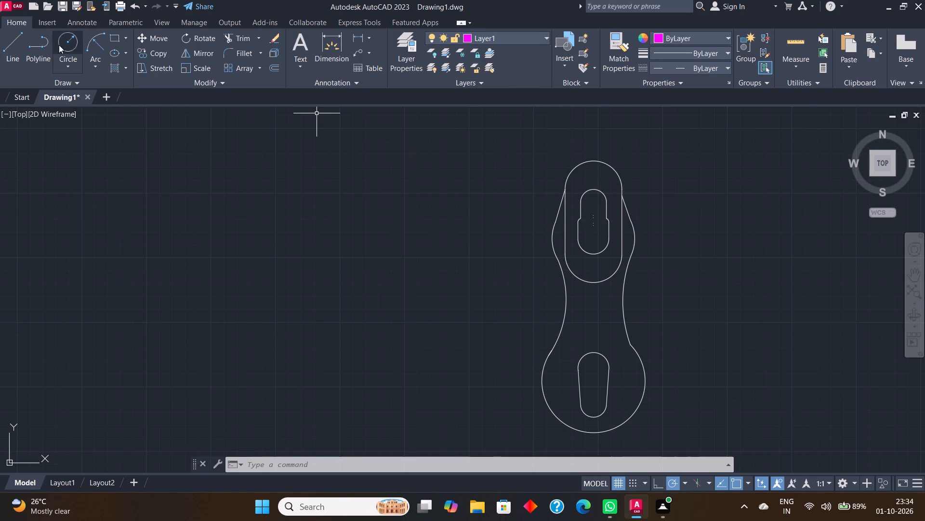
{"action": "left_click", "coordinate": [18, 39]}
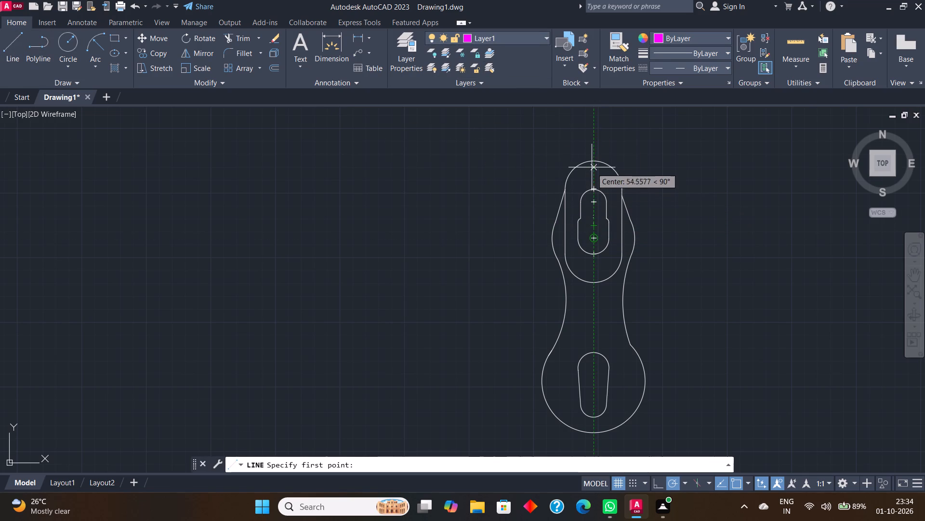
{"action": "left_click", "coordinate": [594, 126]}
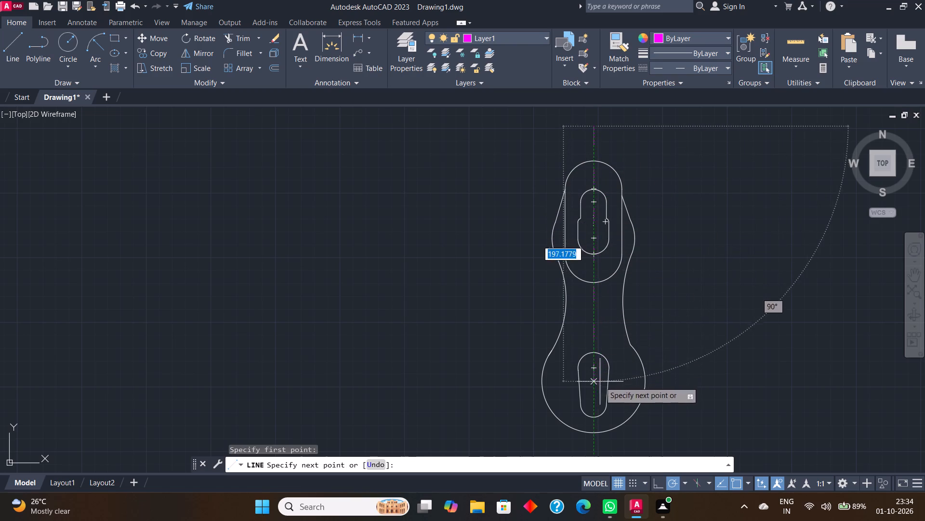
{"action": "left_click", "coordinate": [594, 446]}
{"action": "key", "text": "Escape"}
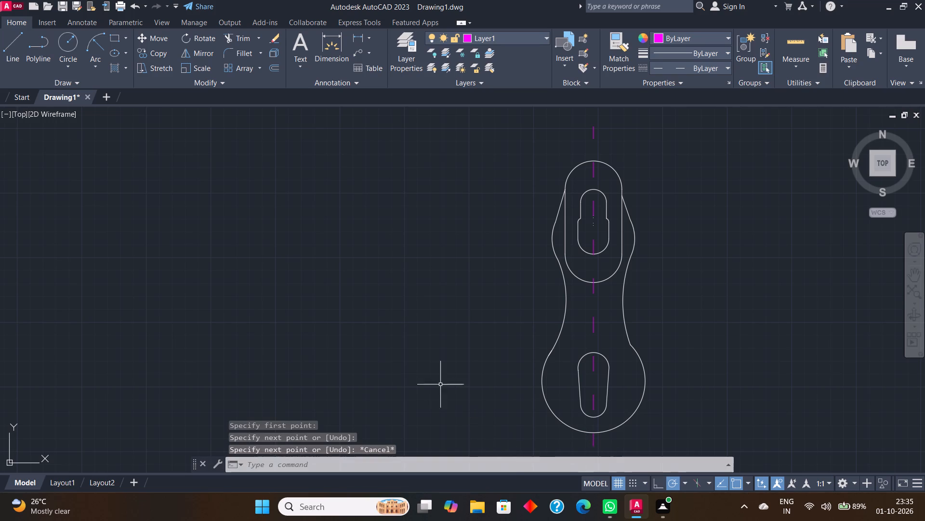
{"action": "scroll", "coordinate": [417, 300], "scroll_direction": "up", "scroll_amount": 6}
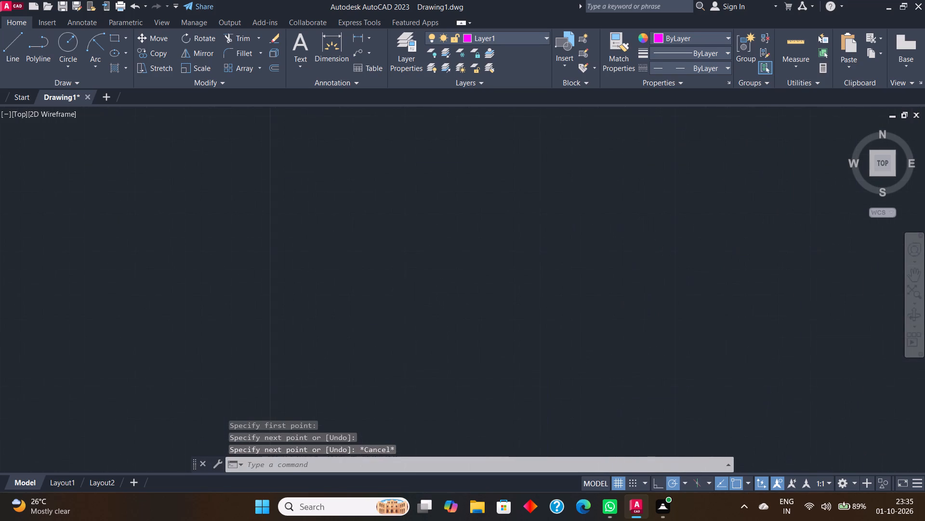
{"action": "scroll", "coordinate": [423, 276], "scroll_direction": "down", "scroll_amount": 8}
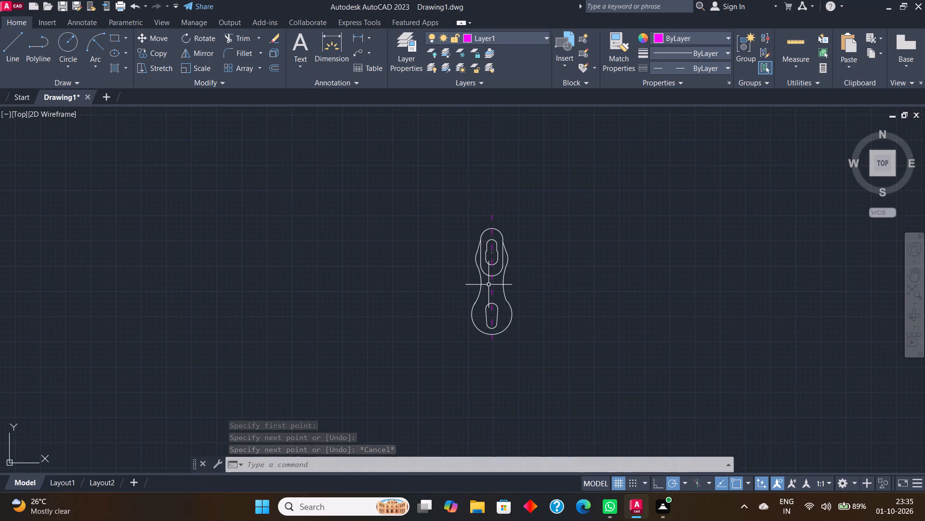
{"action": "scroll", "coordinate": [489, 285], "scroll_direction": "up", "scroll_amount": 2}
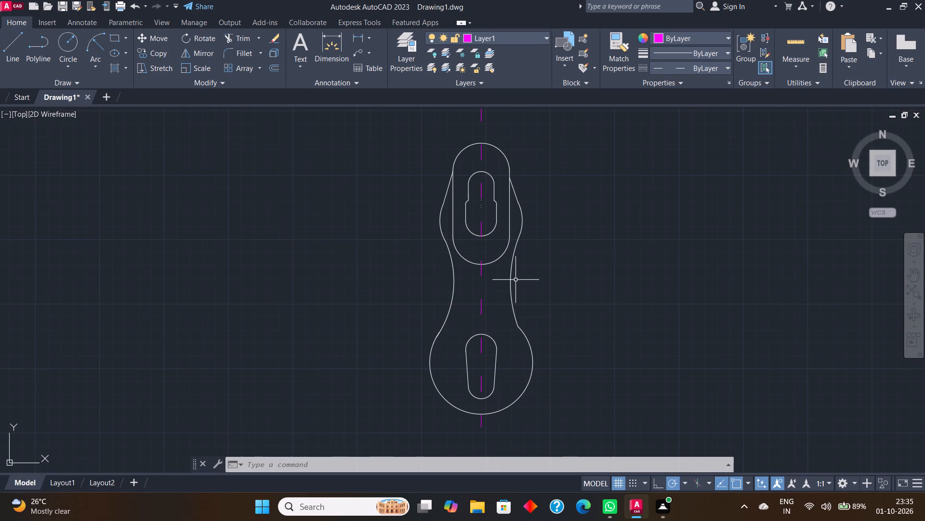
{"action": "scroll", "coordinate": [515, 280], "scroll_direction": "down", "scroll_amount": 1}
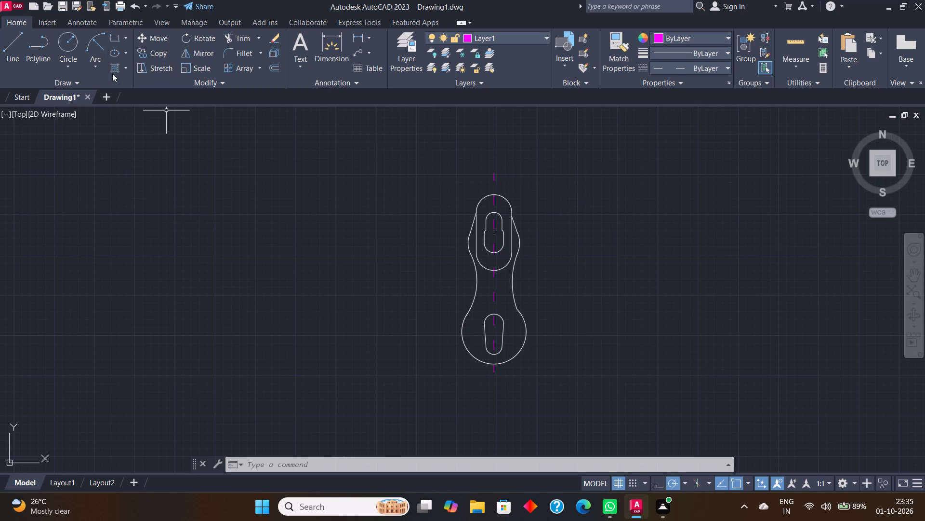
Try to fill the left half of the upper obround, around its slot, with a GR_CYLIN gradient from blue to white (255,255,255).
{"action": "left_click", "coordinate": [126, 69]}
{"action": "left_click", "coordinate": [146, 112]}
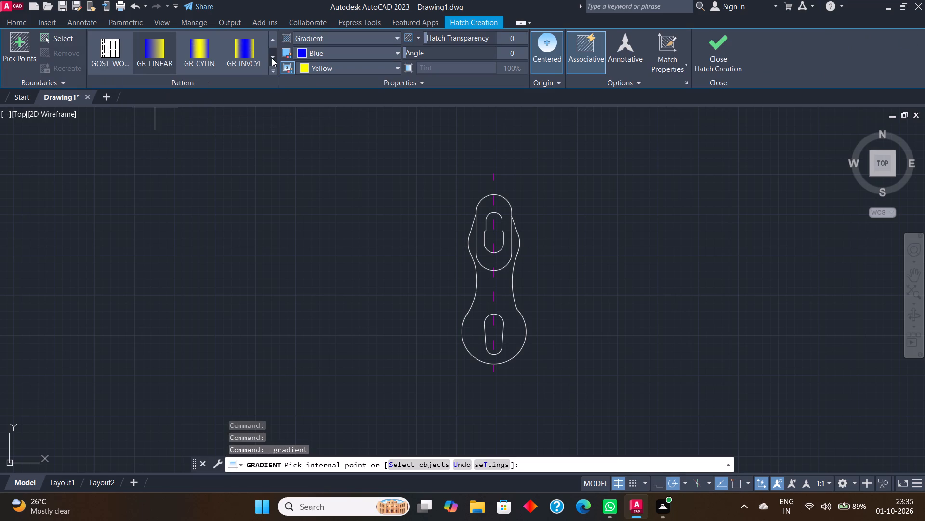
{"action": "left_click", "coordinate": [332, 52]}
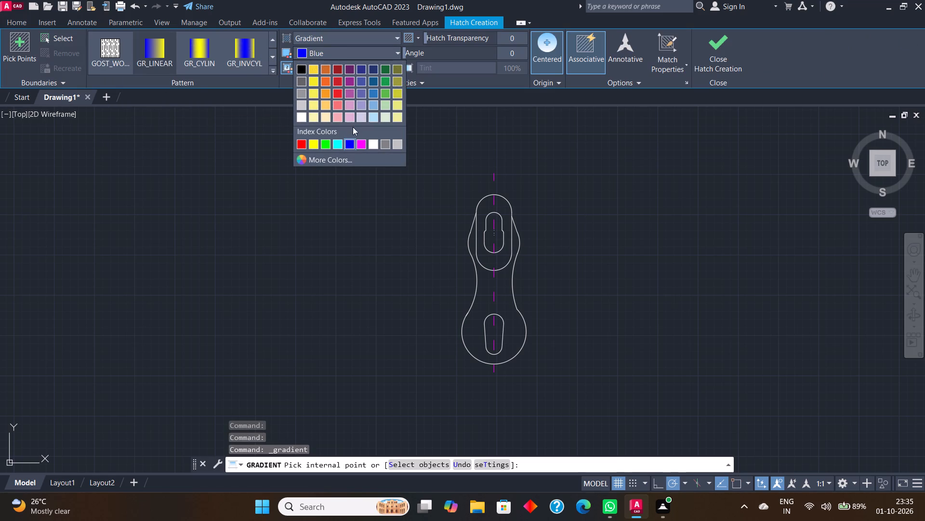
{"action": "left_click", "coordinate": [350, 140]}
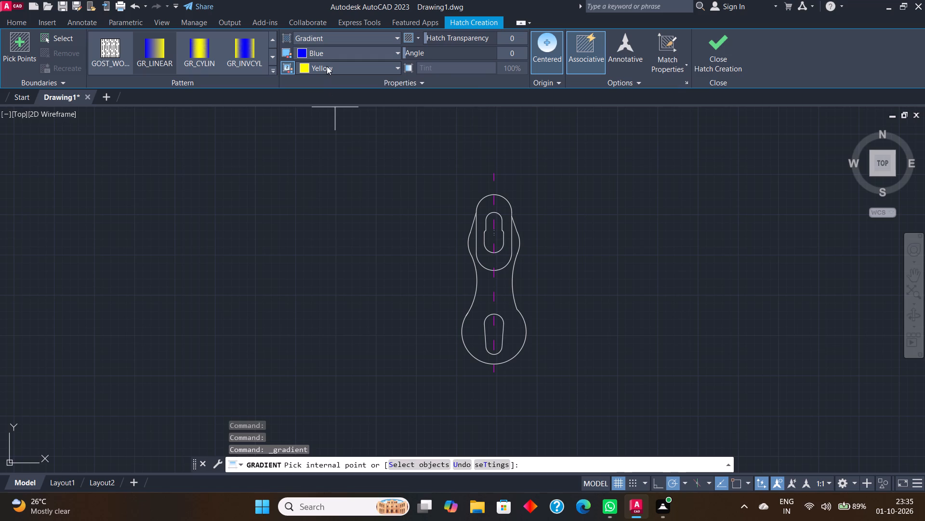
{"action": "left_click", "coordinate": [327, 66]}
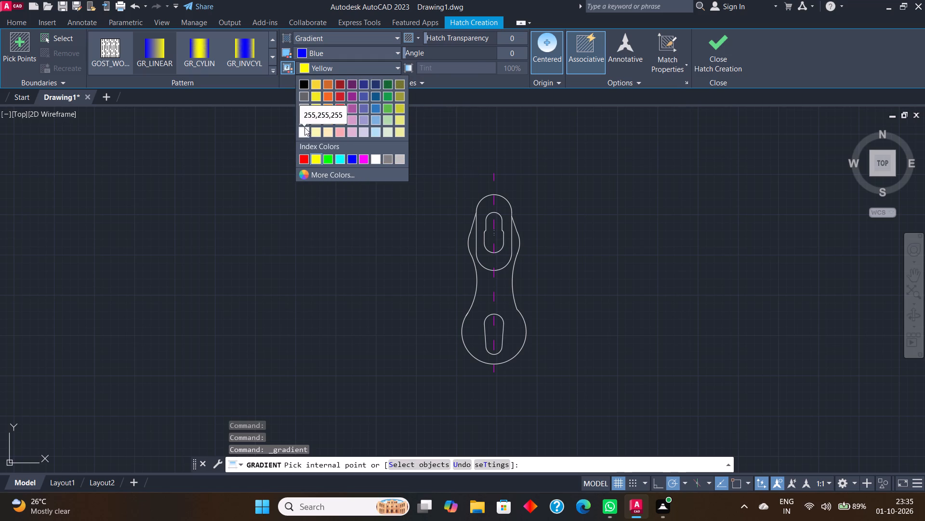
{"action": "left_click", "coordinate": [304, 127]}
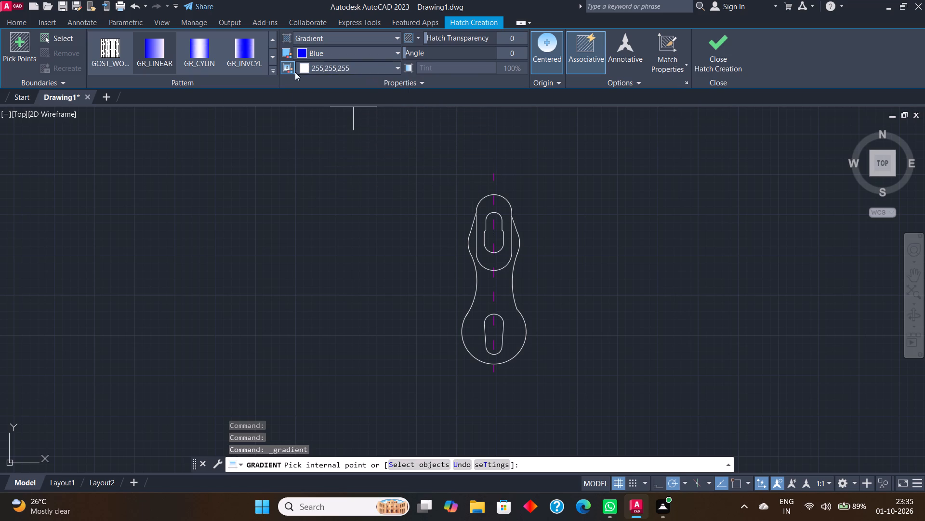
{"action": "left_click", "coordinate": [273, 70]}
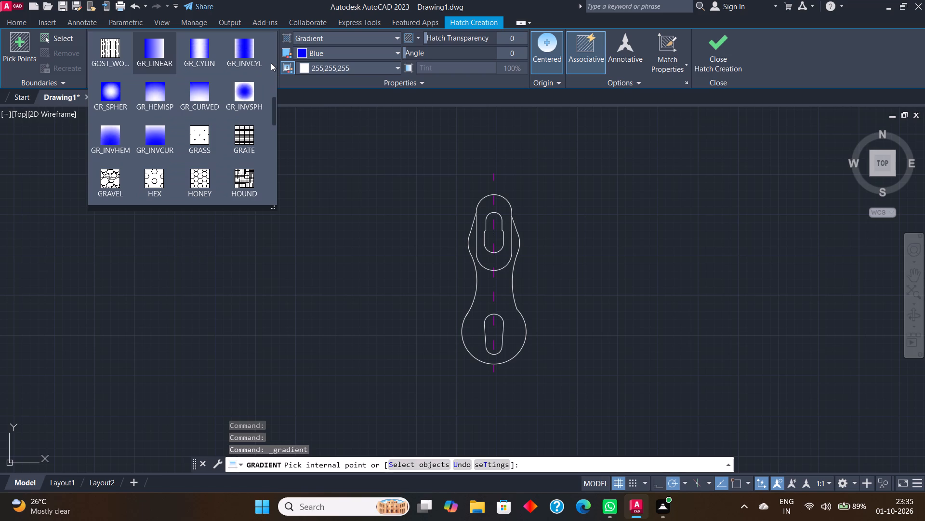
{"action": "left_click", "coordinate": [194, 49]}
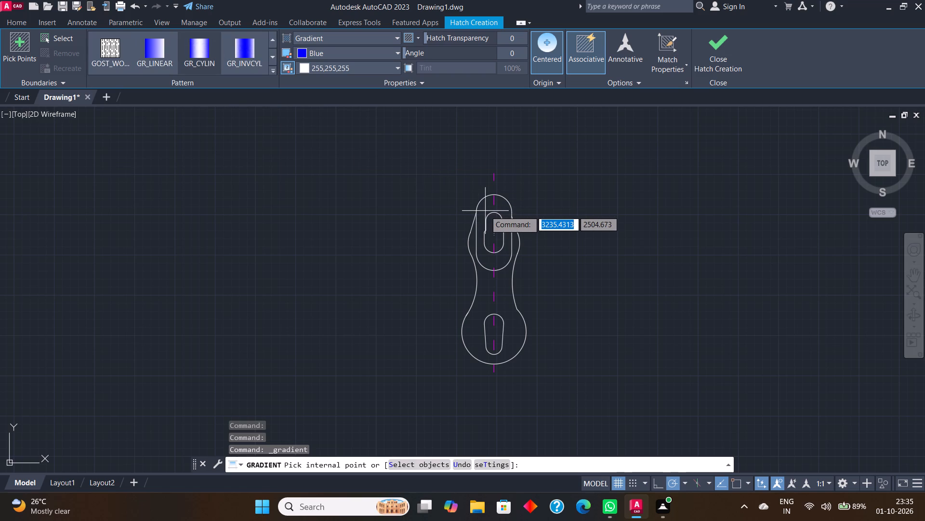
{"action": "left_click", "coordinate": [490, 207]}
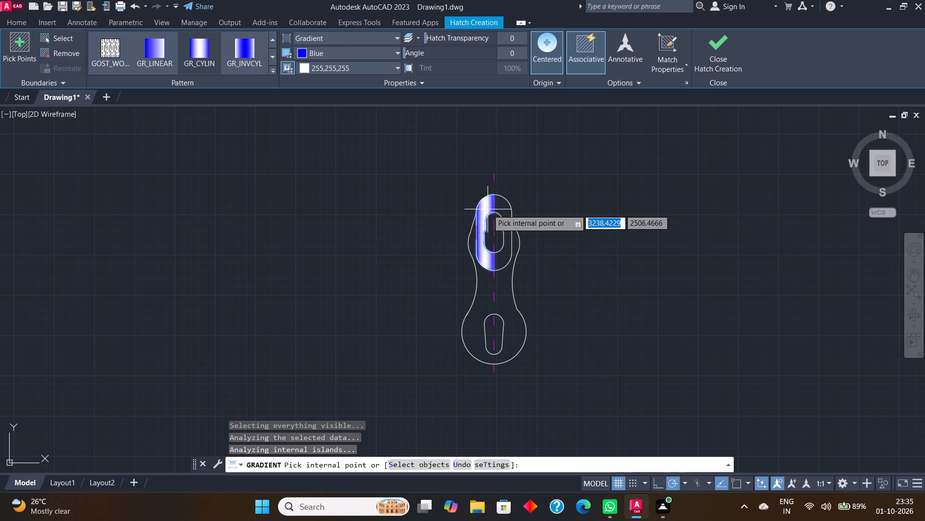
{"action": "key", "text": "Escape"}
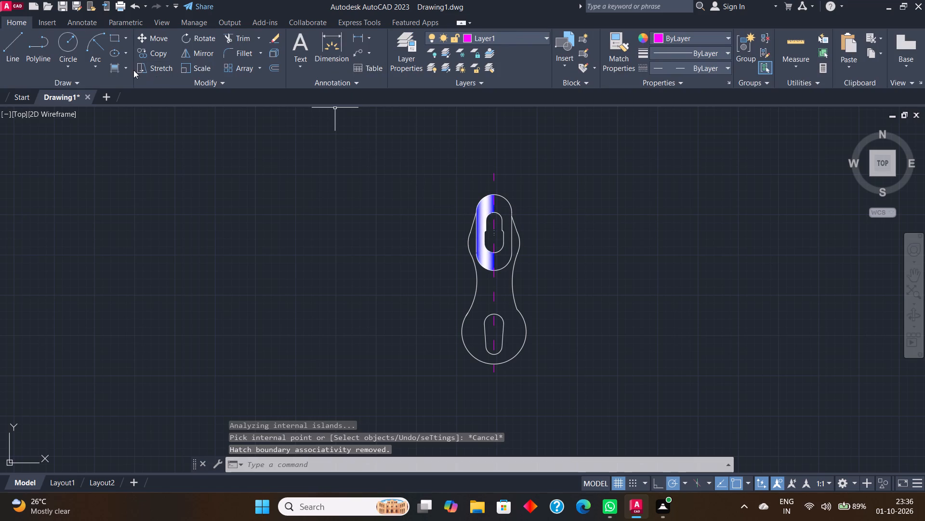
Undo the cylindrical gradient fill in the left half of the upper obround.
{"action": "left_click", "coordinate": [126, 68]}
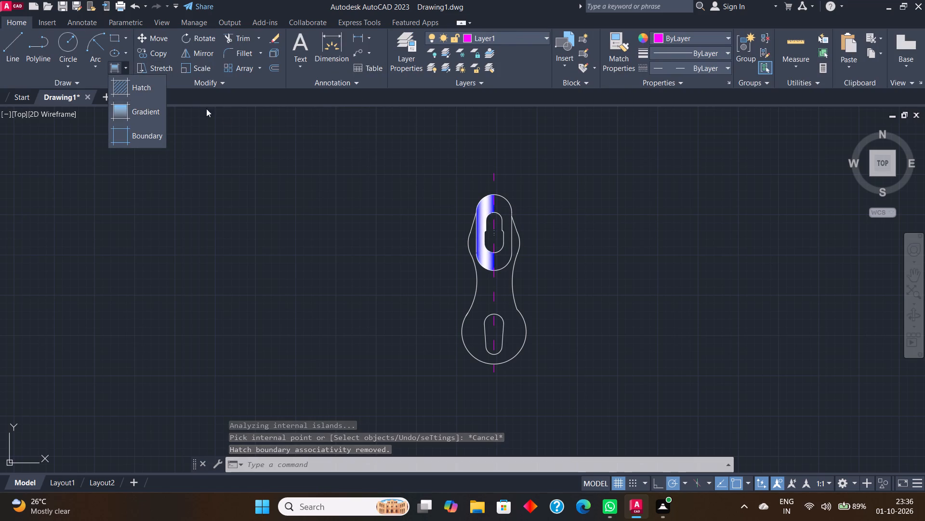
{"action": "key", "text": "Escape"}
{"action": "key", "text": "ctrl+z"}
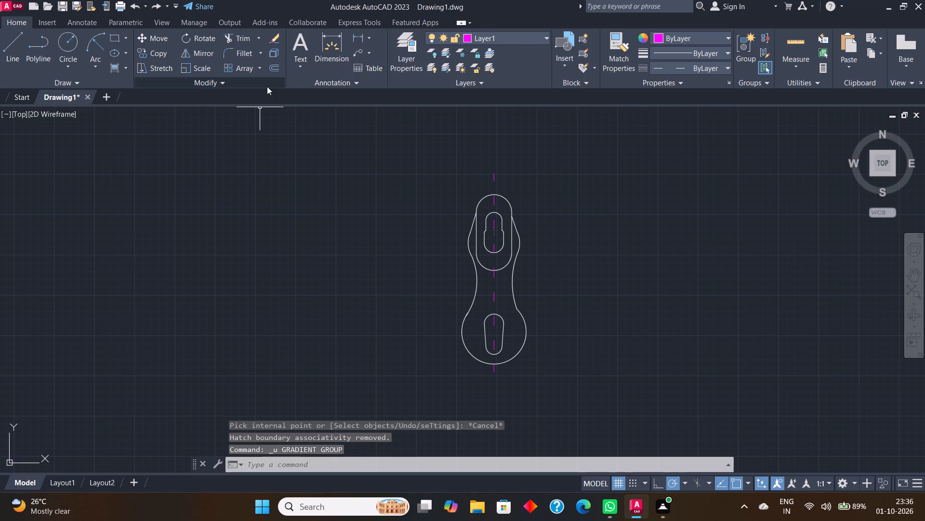
Make layer 0 the current layer.
{"action": "left_click", "coordinate": [483, 37]}
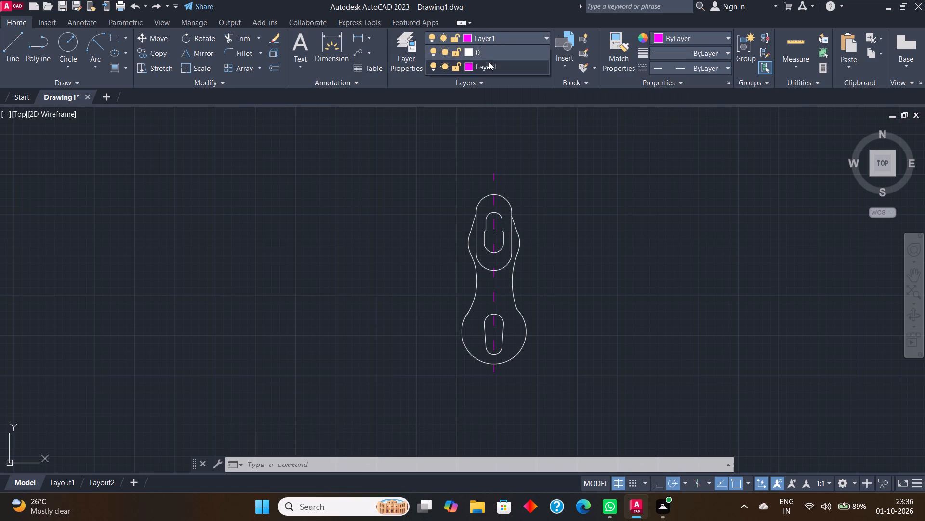
{"action": "left_click", "coordinate": [487, 55]}
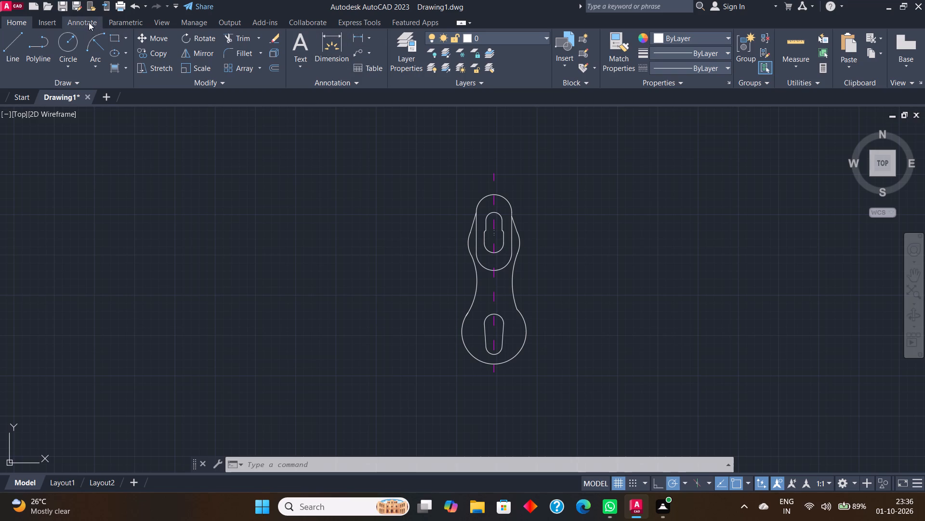
Fill the left half of the upper obround, around its slot, with a GR_LINEAR gradient from blue to white (255,255,255).
{"action": "left_click", "coordinate": [126, 67]}
{"action": "left_click", "coordinate": [140, 108]}
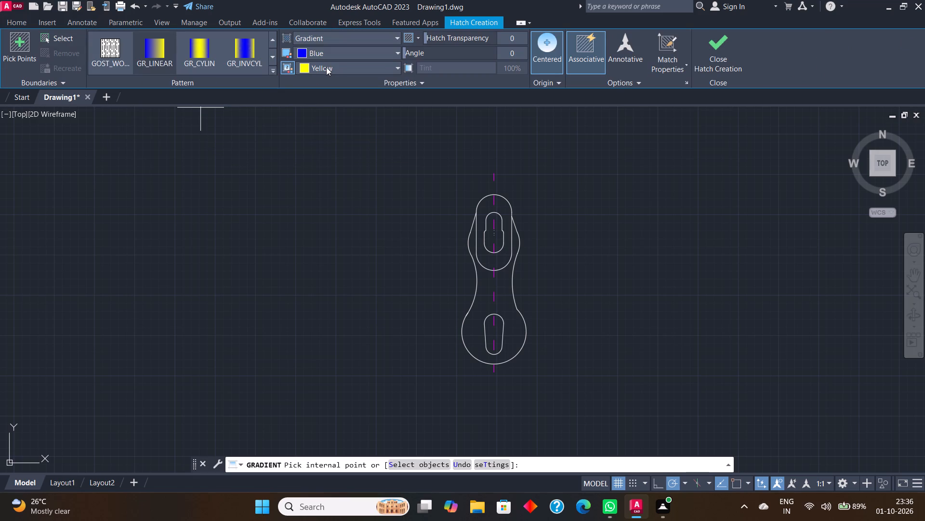
{"action": "left_click", "coordinate": [326, 67]}
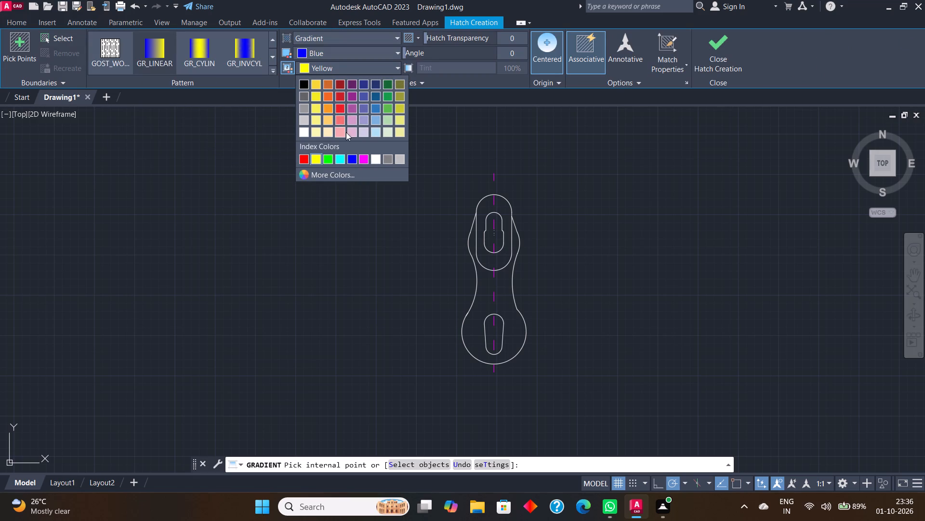
{"action": "left_click", "coordinate": [305, 131]}
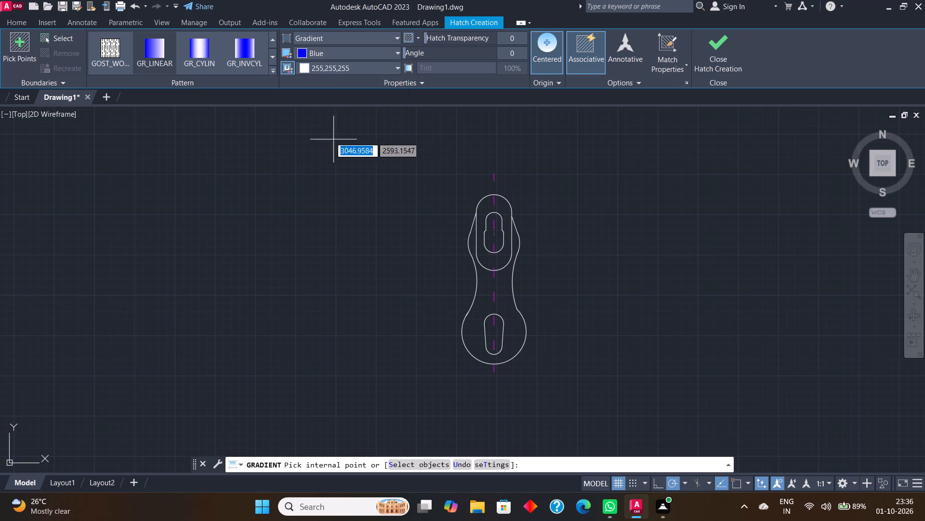
{"action": "left_click", "coordinate": [153, 53]}
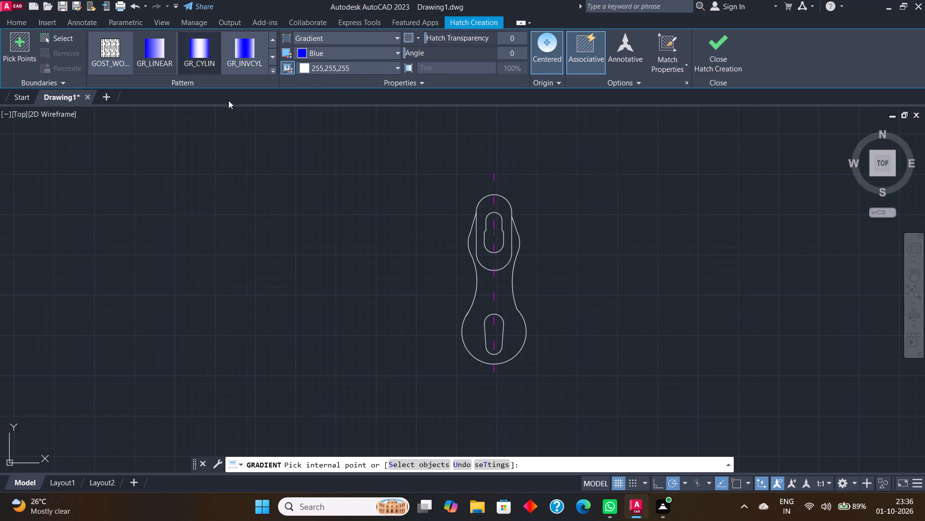
{"action": "left_click", "coordinate": [486, 207]}
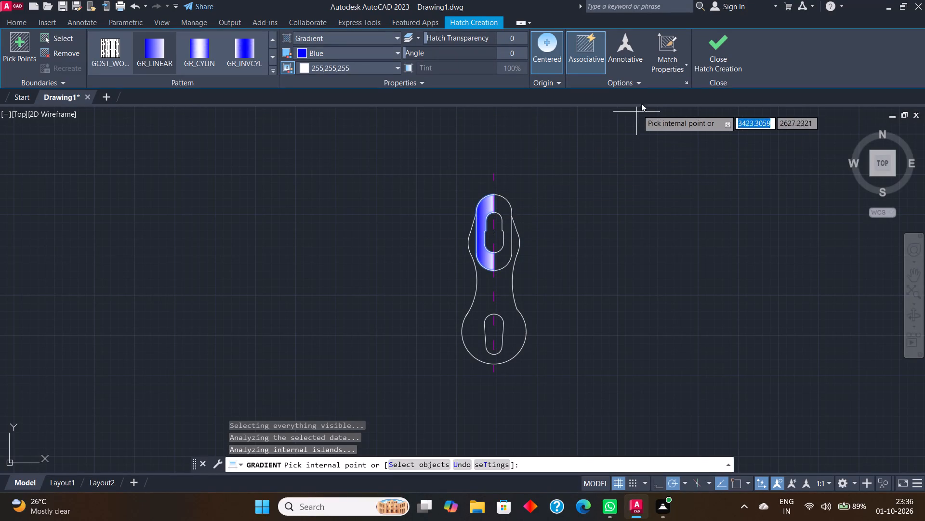
{"action": "left_click", "coordinate": [704, 56]}
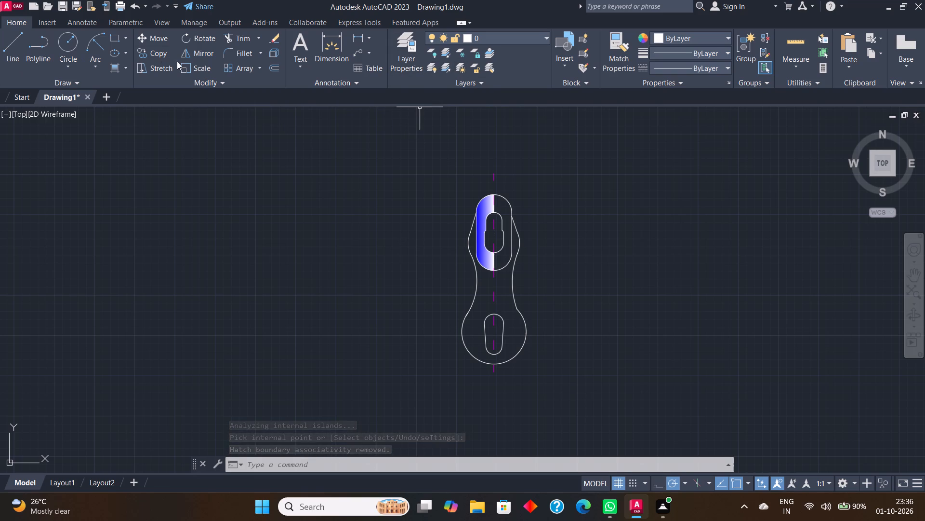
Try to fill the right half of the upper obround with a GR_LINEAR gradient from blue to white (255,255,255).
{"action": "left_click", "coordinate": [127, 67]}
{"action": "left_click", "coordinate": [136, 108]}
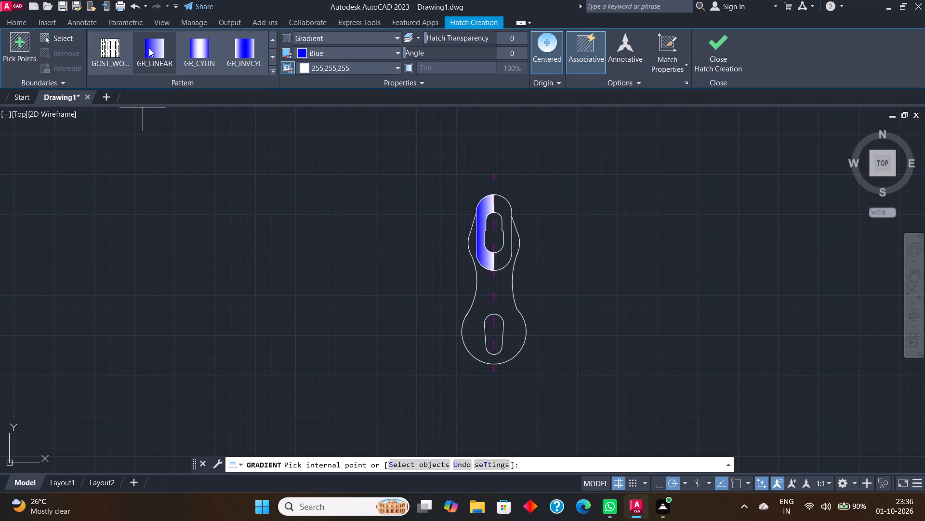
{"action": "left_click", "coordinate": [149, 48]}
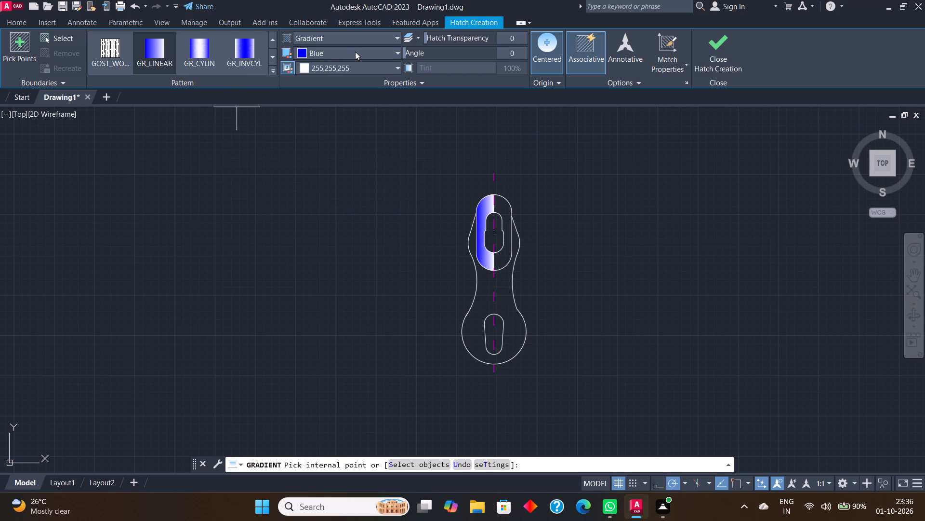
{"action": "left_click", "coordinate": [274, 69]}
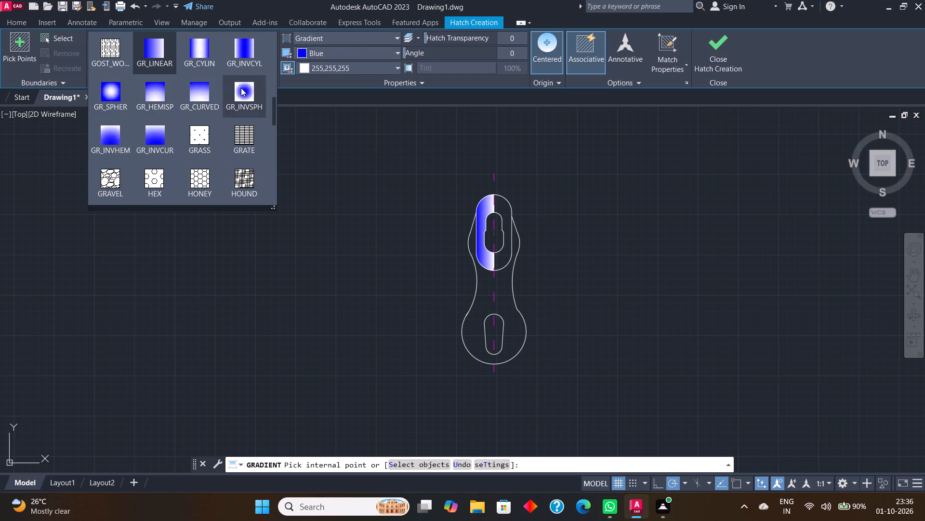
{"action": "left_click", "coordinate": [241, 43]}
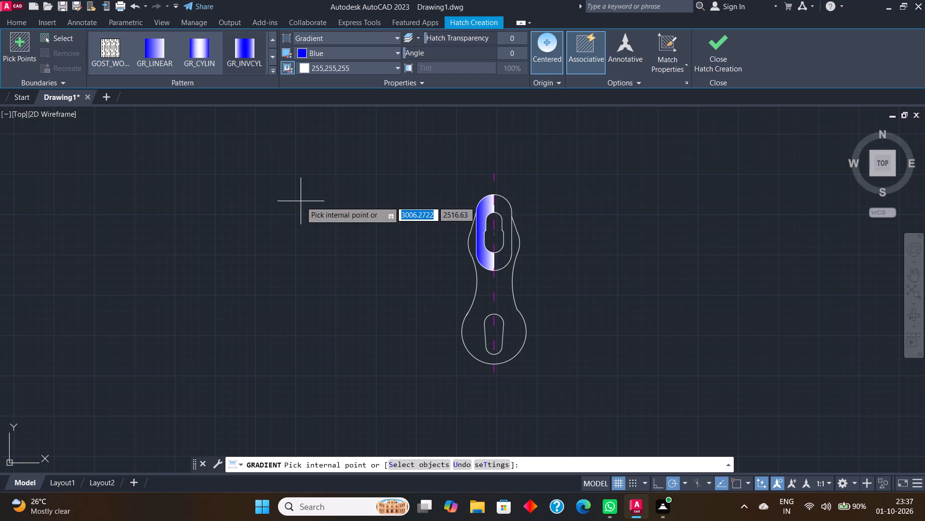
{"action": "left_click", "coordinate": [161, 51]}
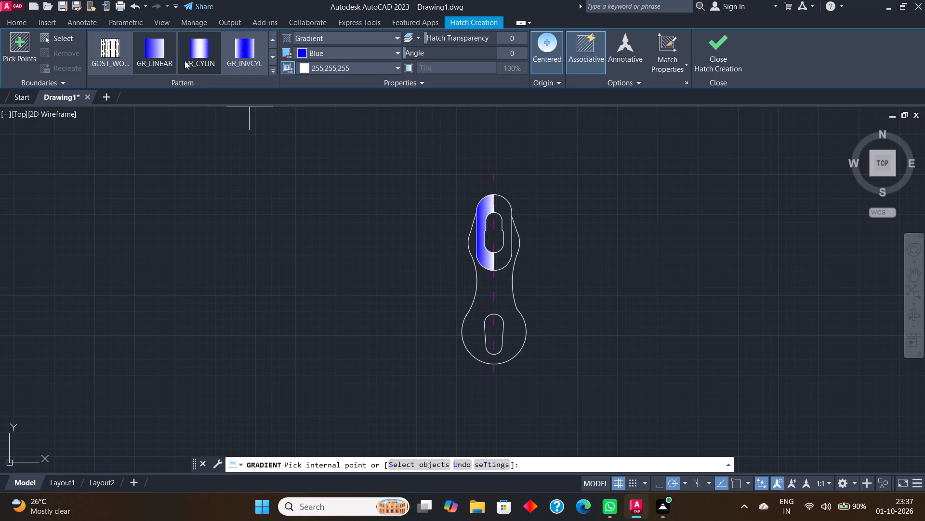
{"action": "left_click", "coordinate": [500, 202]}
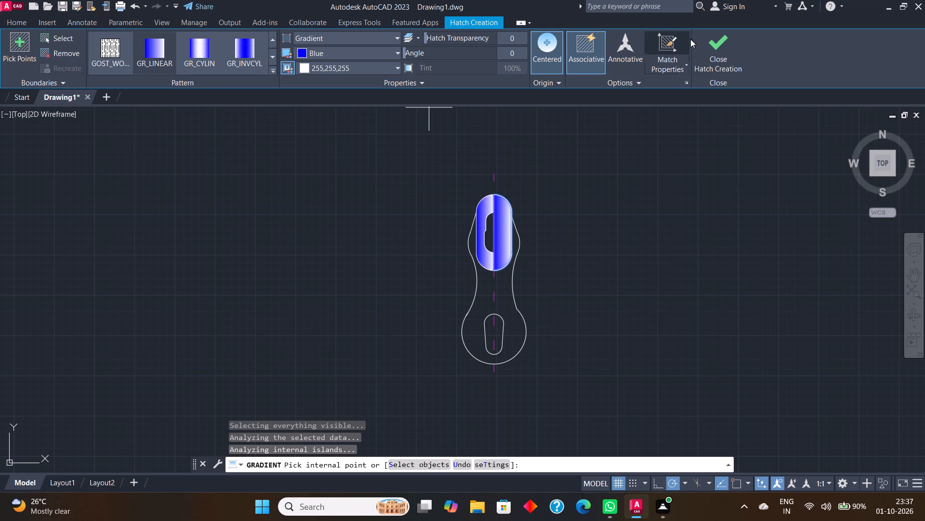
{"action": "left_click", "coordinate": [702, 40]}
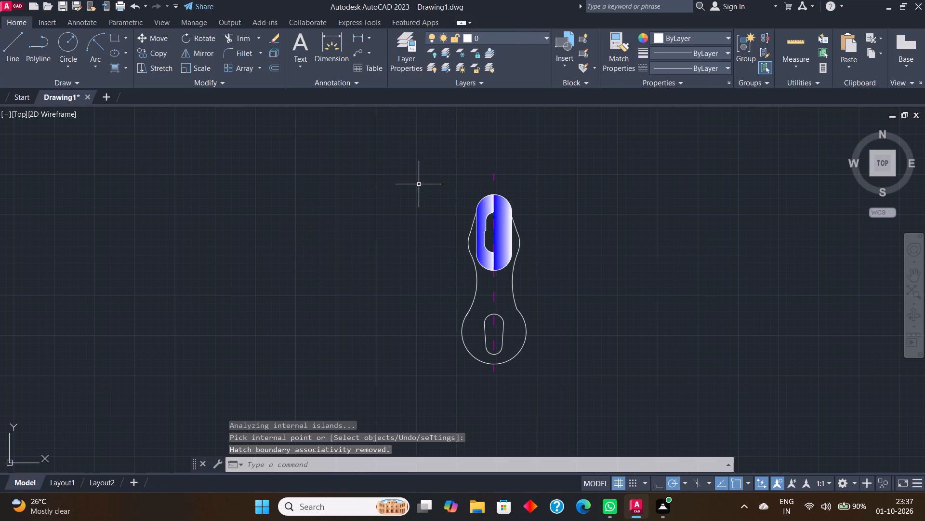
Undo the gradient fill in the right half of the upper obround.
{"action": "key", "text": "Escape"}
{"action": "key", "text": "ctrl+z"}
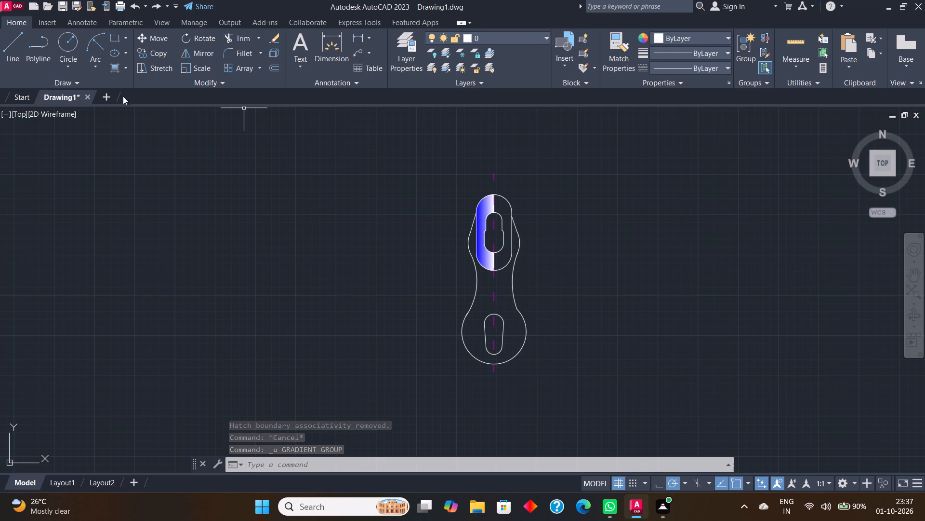
Fill the right half of the upper obround again with the blue-to-white GR_LINEAR gradient, picking a point near its outer edge.
{"action": "left_click", "coordinate": [129, 64]}
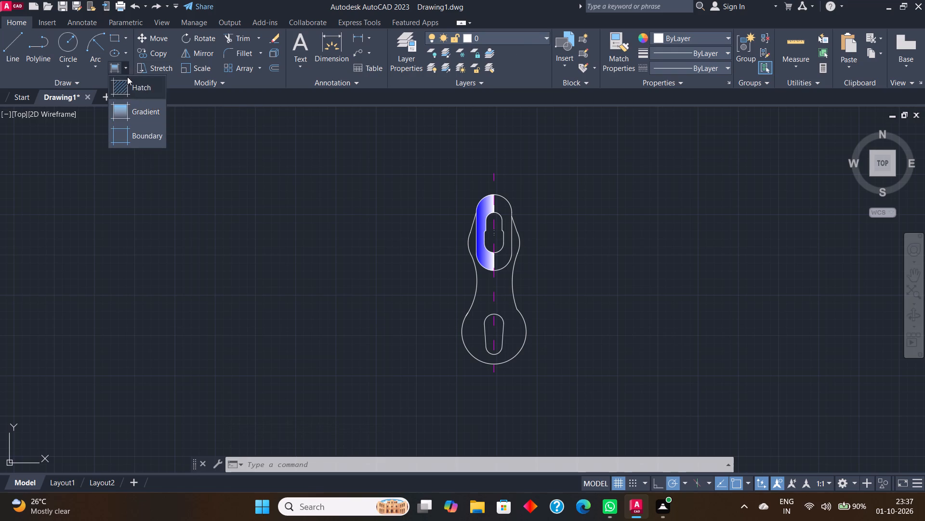
{"action": "left_click", "coordinate": [138, 109]}
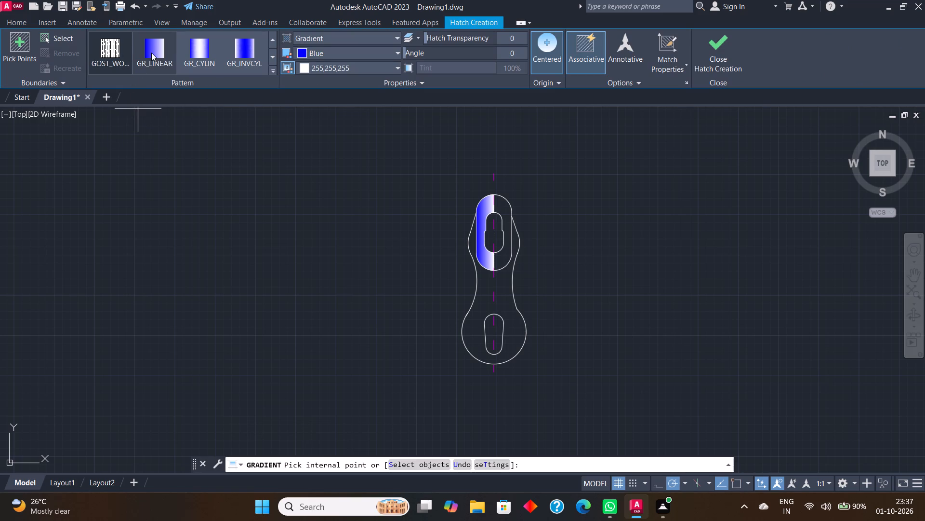
{"action": "left_click", "coordinate": [151, 53]}
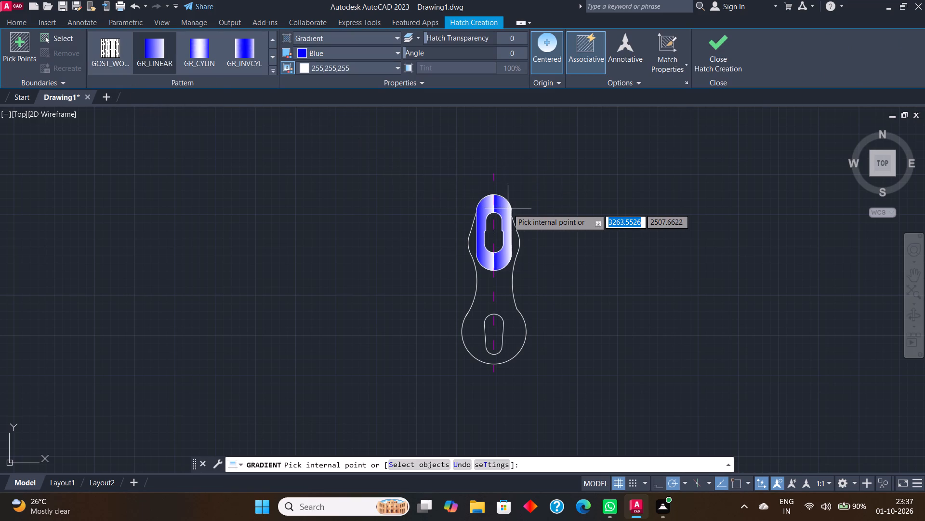
{"action": "left_click", "coordinate": [508, 208]}
{"action": "key", "text": "Escape"}
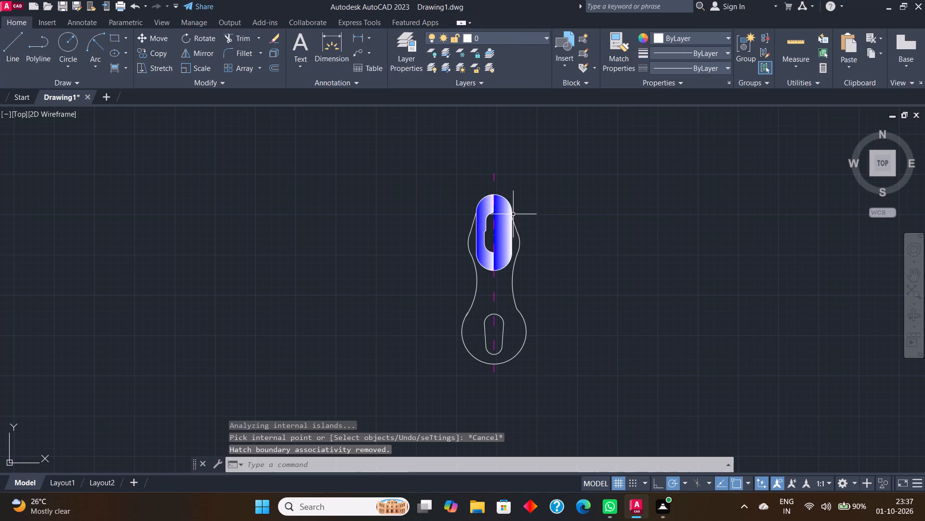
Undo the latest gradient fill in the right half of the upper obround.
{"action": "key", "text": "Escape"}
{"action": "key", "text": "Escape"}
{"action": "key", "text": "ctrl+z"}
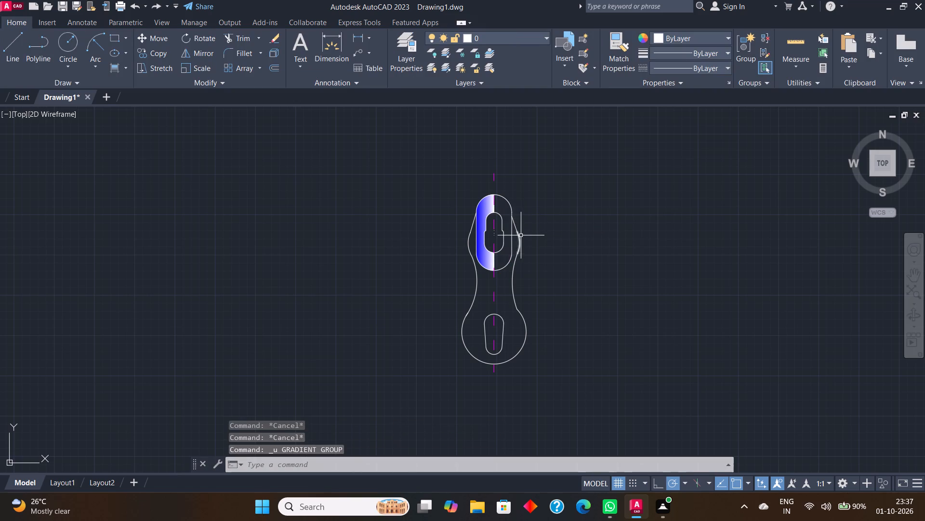
Fill both halves of the stepped slot in the upper obround with a GR_CYLIN gradient from red to yellow (241,235,31).
{"action": "scroll", "coordinate": [507, 219], "scroll_direction": "down", "scroll_amount": 2}
{"action": "scroll", "coordinate": [507, 227], "scroll_direction": "up", "scroll_amount": 6}
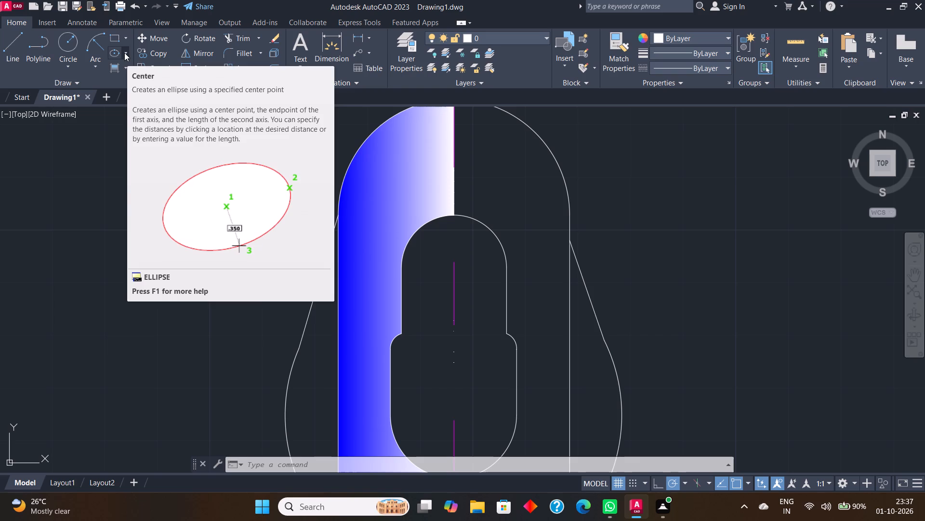
{"action": "left_click", "coordinate": [122, 67]}
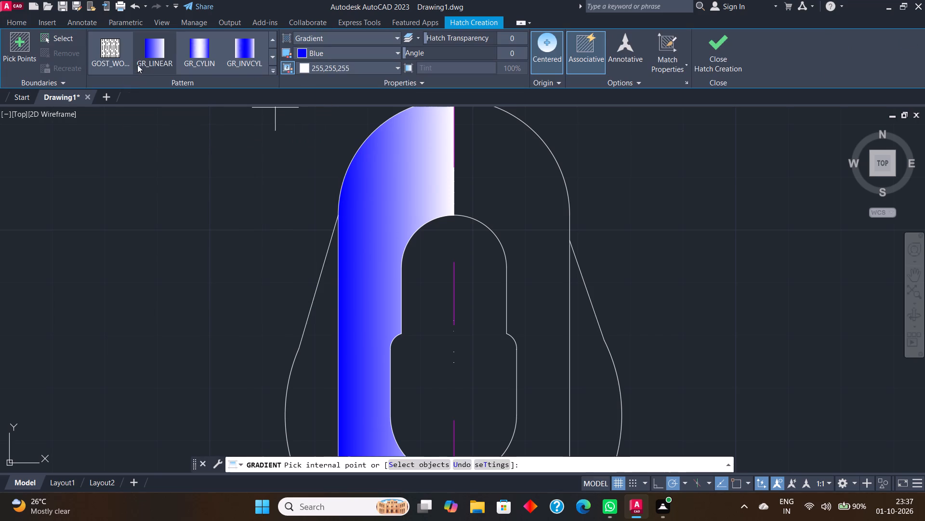
{"action": "left_click", "coordinate": [326, 50]}
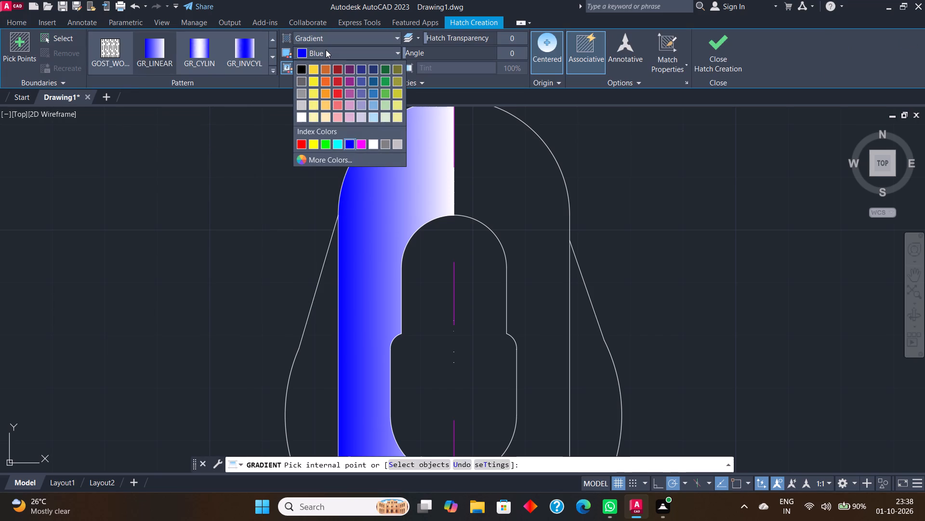
{"action": "left_click", "coordinate": [305, 143]}
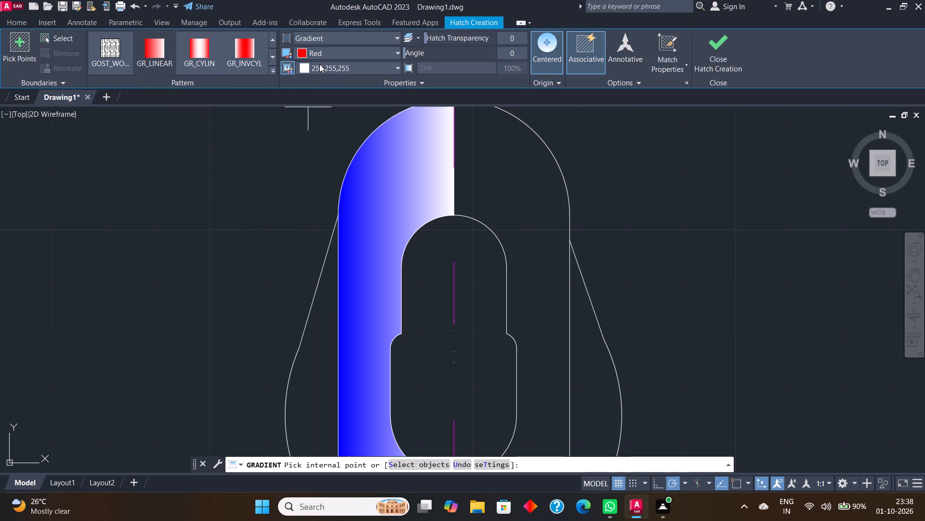
{"action": "left_click", "coordinate": [323, 66]}
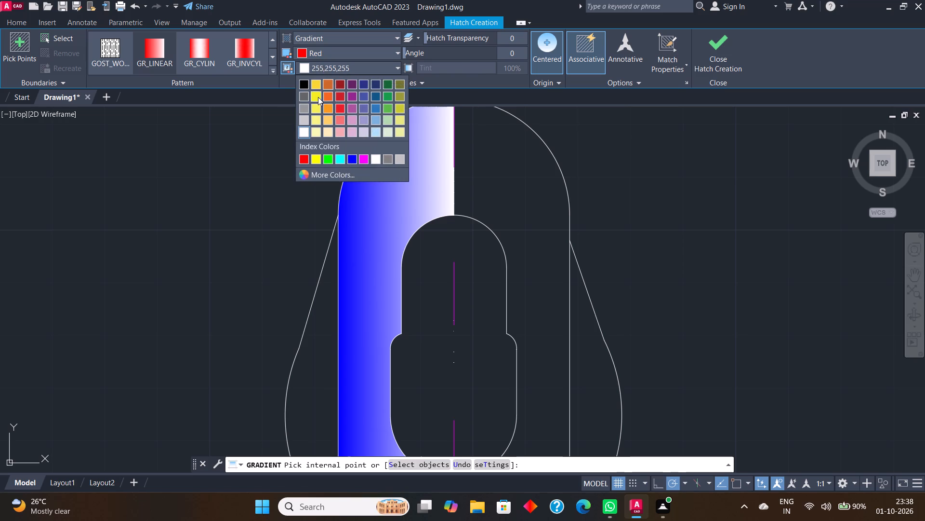
{"action": "left_click", "coordinate": [318, 97]}
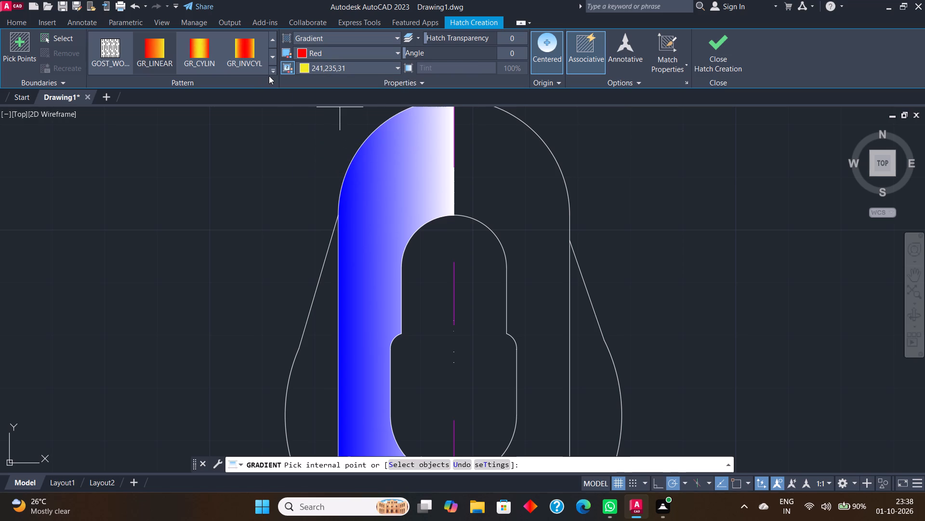
{"action": "left_click", "coordinate": [271, 71]}
{"action": "left_click", "coordinate": [199, 42]}
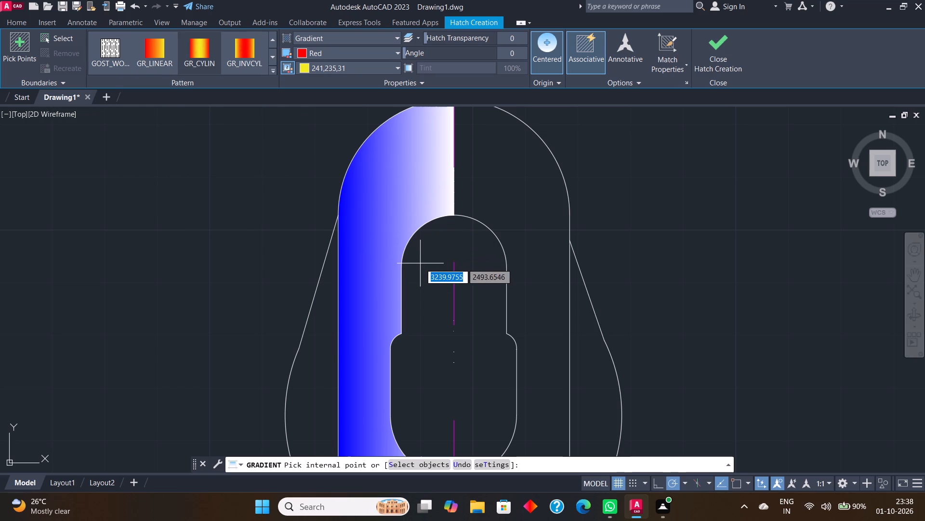
{"action": "left_click", "coordinate": [423, 266]}
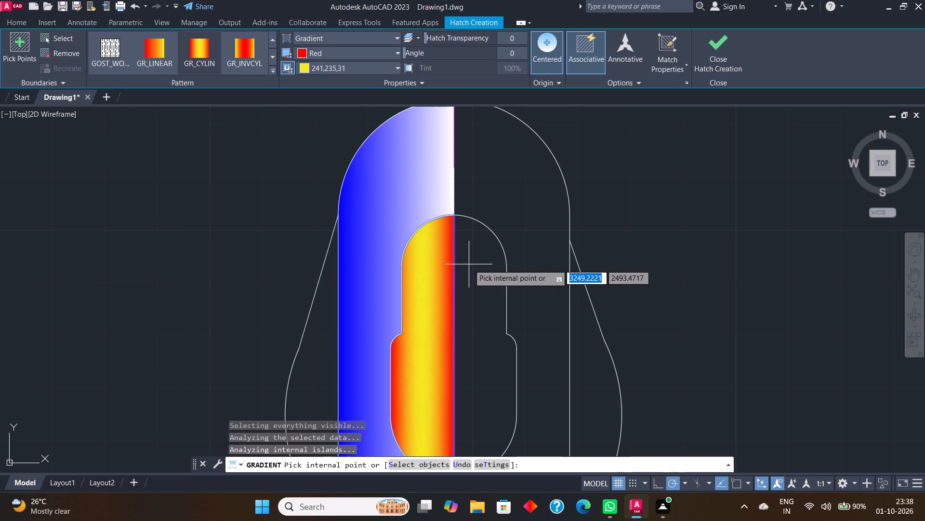
{"action": "left_click", "coordinate": [469, 264]}
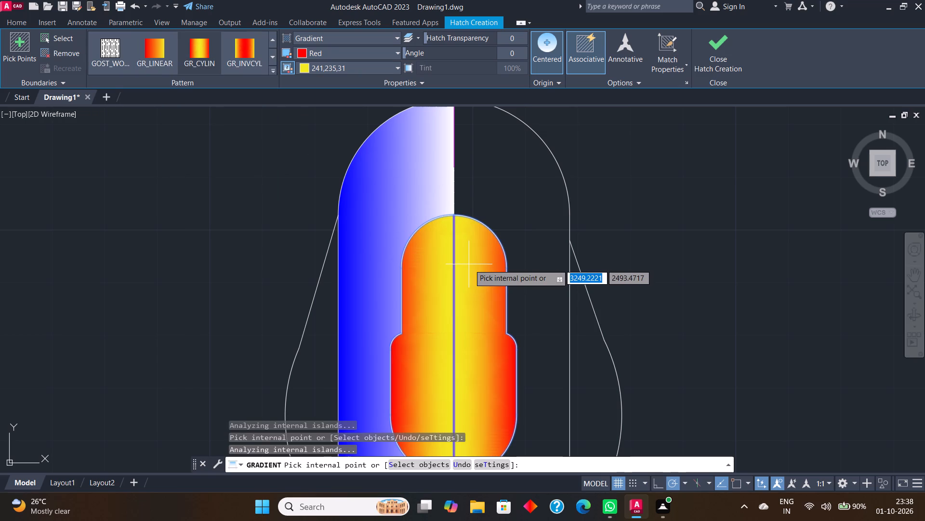
{"action": "left_click", "coordinate": [725, 55]}
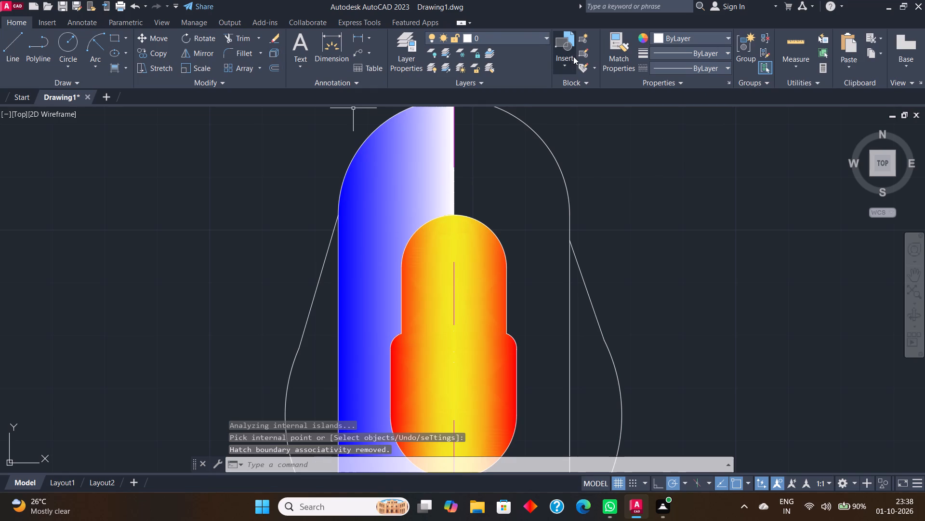
Fill the right half of the upper obround, around its slot, with a GR_LINEAR gradient from white (255,255,255) to blue.
{"action": "left_click", "coordinate": [124, 69]}
{"action": "left_click", "coordinate": [138, 114]}
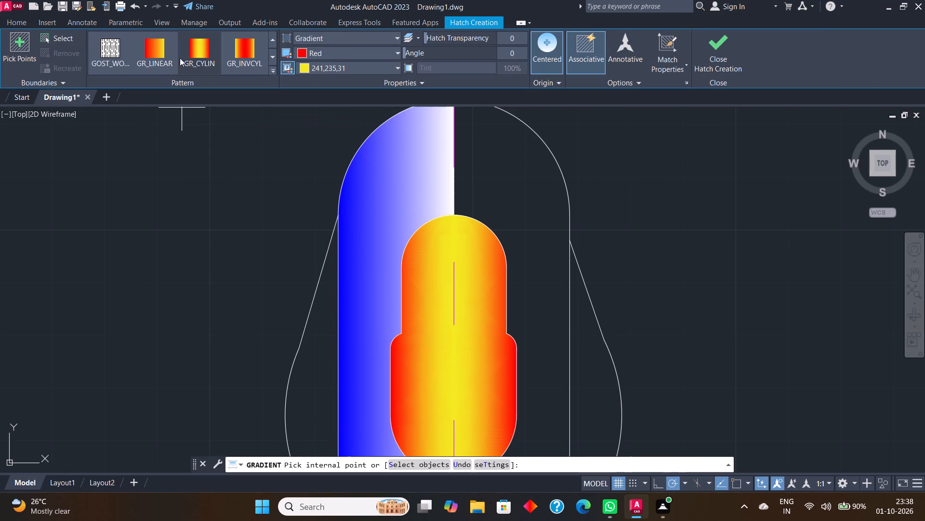
{"action": "left_click", "coordinate": [336, 50]}
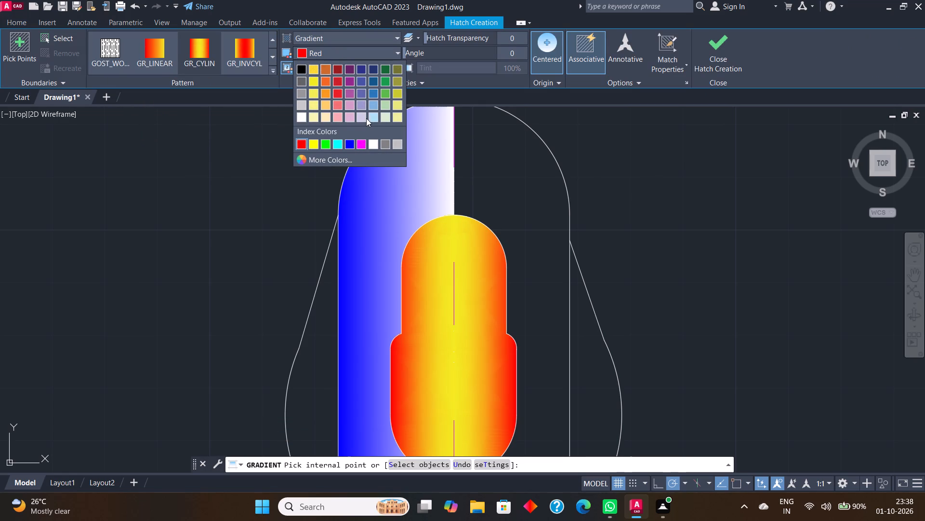
{"action": "left_click", "coordinate": [350, 143]}
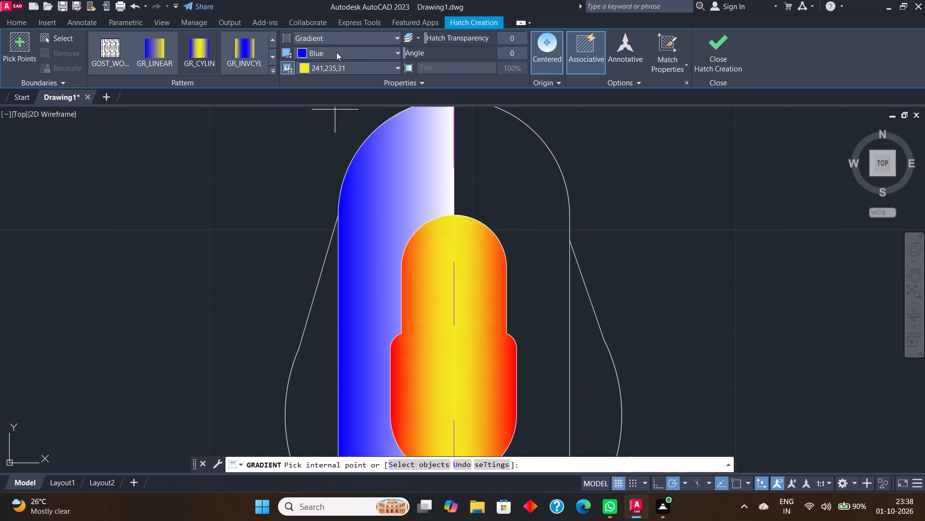
{"action": "left_click", "coordinate": [339, 48]}
{"action": "left_click", "coordinate": [304, 116]}
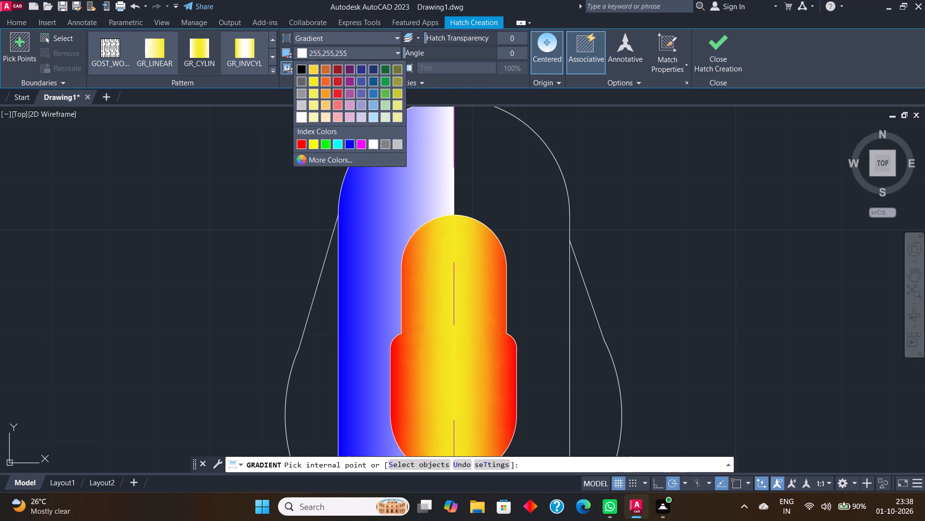
{"action": "left_click", "coordinate": [332, 66]}
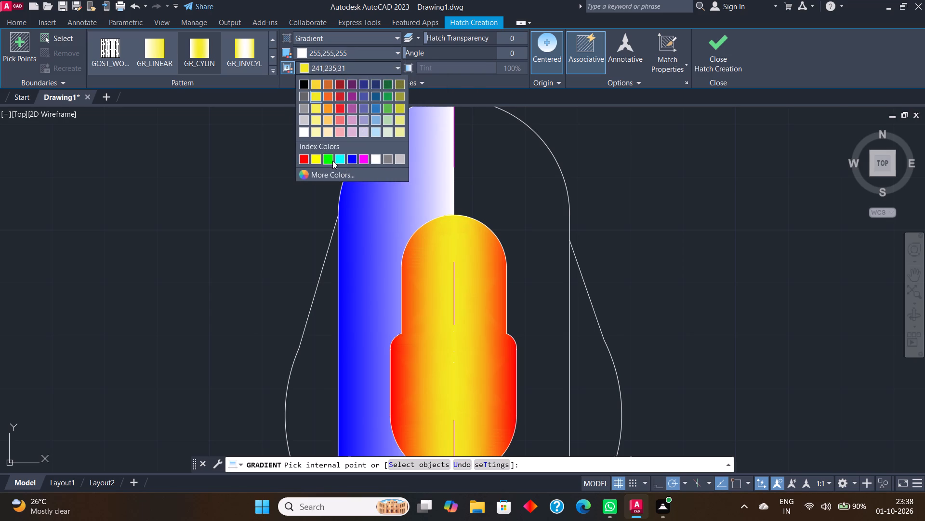
{"action": "left_click", "coordinate": [350, 160]}
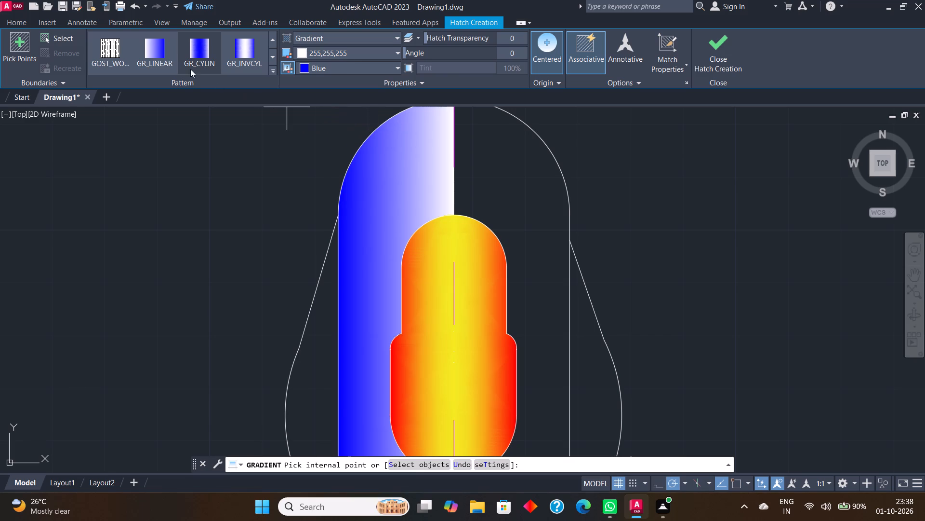
{"action": "left_click", "coordinate": [157, 48]}
{"action": "left_click", "coordinate": [492, 170]}
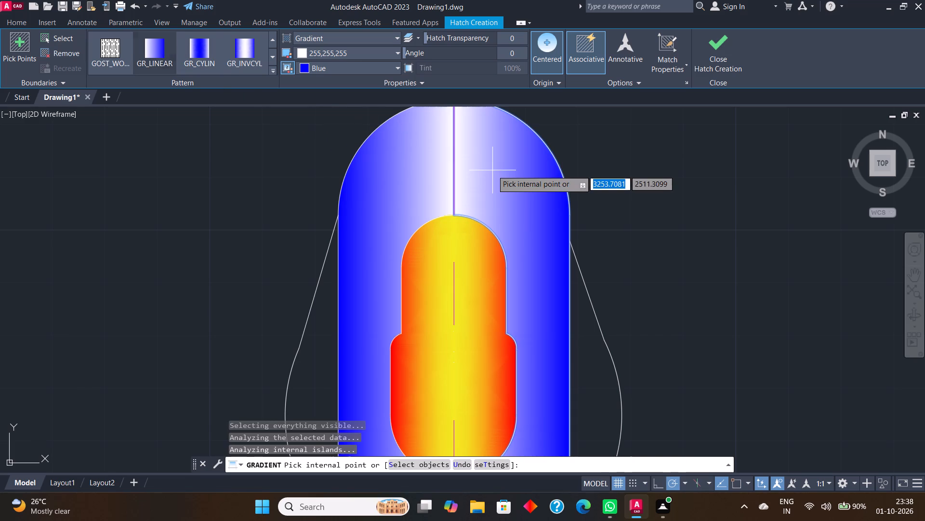
{"action": "left_click", "coordinate": [705, 51]}
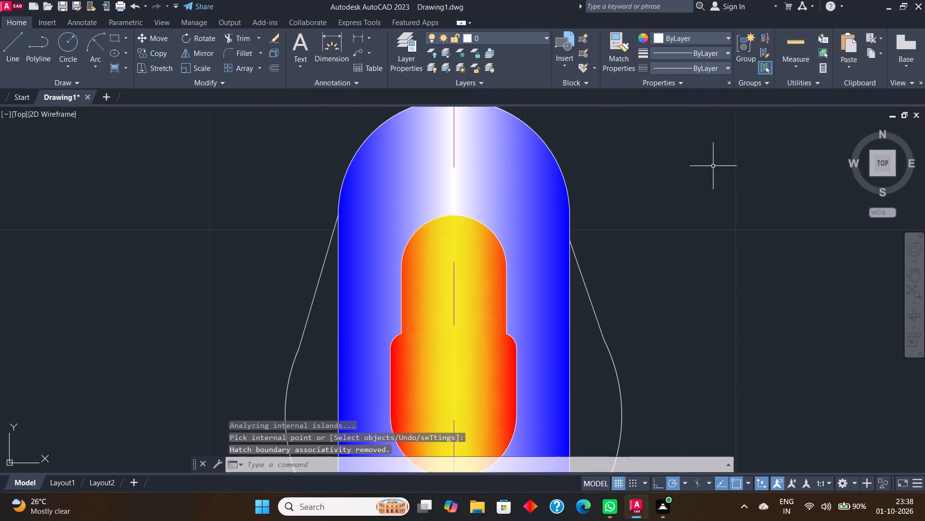
Examine the gradient fills of the upper obround and its stepped slot within the whole link.
{"action": "scroll", "coordinate": [701, 192], "scroll_direction": "up", "scroll_amount": 3}
{"action": "scroll", "coordinate": [653, 193], "scroll_direction": "down", "scroll_amount": 6}
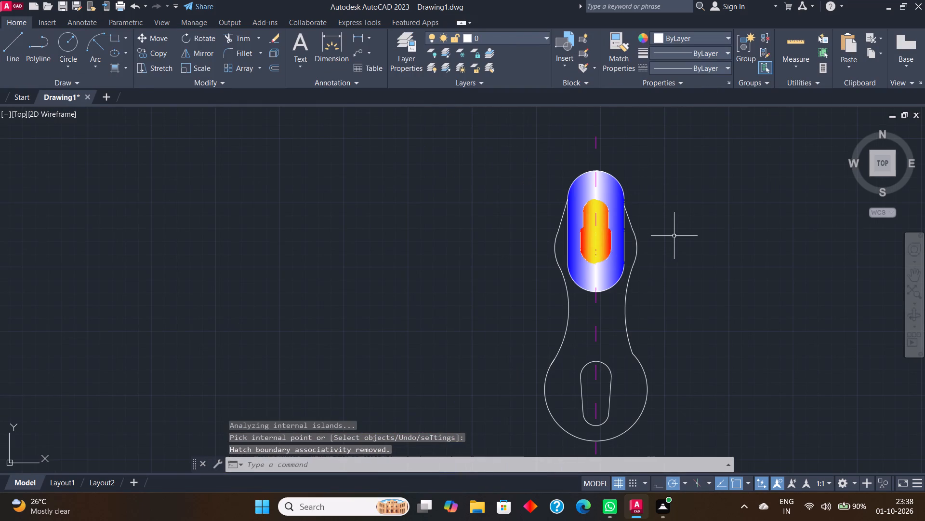
{"action": "scroll", "coordinate": [674, 237], "scroll_direction": "down", "scroll_amount": 1}
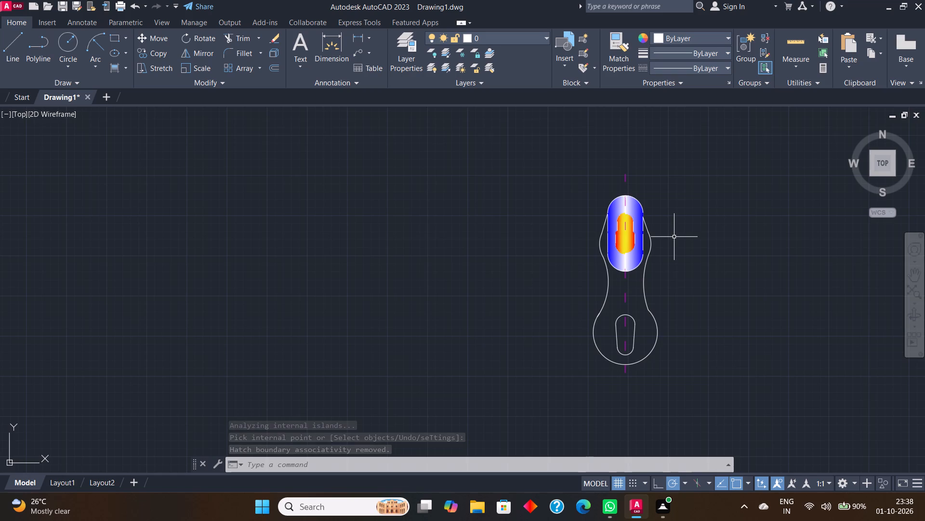
{"action": "scroll", "coordinate": [674, 237], "scroll_direction": "up", "scroll_amount": 1}
{"action": "scroll", "coordinate": [674, 237], "scroll_direction": "down", "scroll_amount": 2}
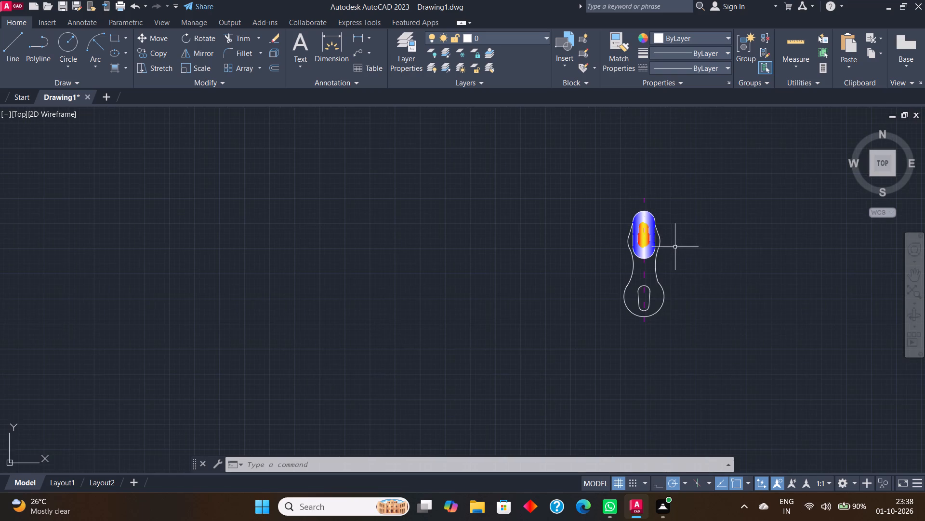
{"action": "scroll", "coordinate": [705, 265], "scroll_direction": "up", "scroll_amount": 1}
{"action": "scroll", "coordinate": [674, 201], "scroll_direction": "up", "scroll_amount": 1}
{"action": "scroll", "coordinate": [658, 192], "scroll_direction": "down", "scroll_amount": 2}
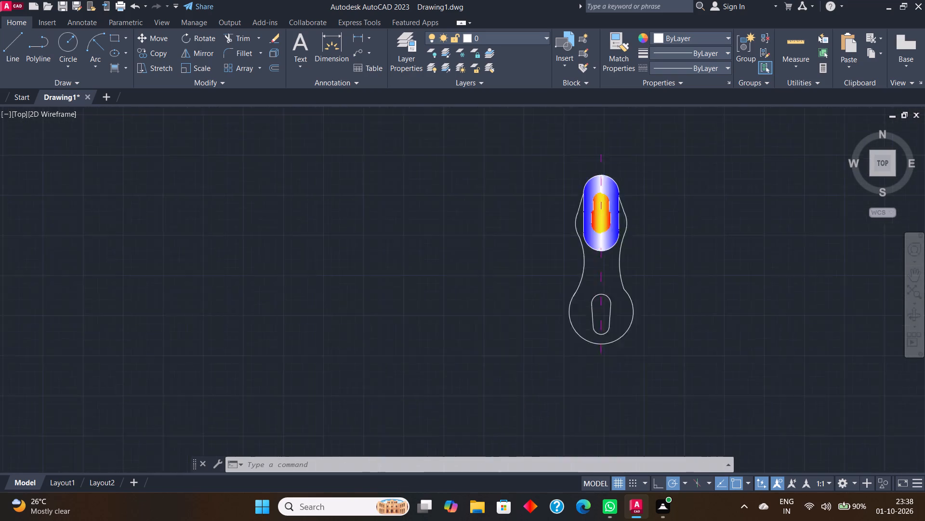
{"action": "scroll", "coordinate": [680, 191], "scroll_direction": "up", "scroll_amount": 2}
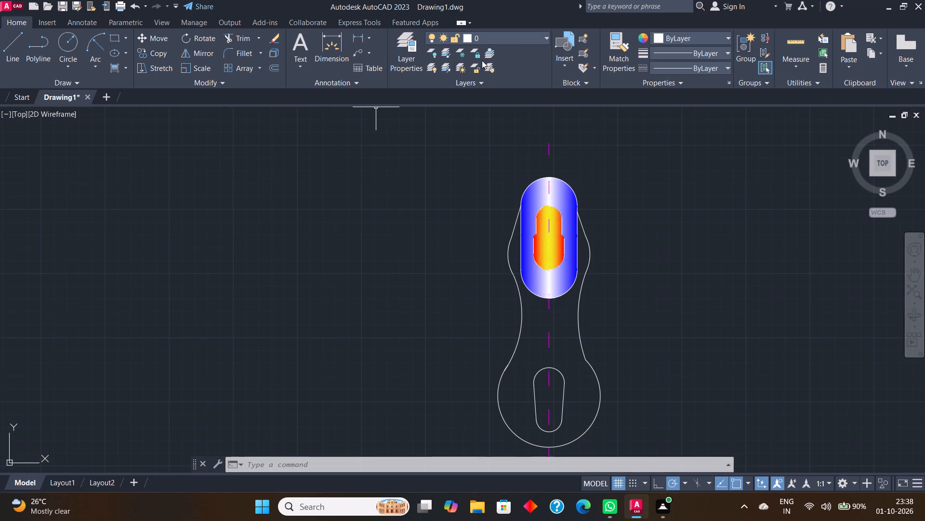
{"action": "scroll", "coordinate": [485, 48], "scroll_direction": "up", "scroll_amount": 1}
Fill both halves of the lower tapered slot with a GR_CYLIN gradient from red to yellow (241,235,31).
{"action": "left_click", "coordinate": [124, 68]}
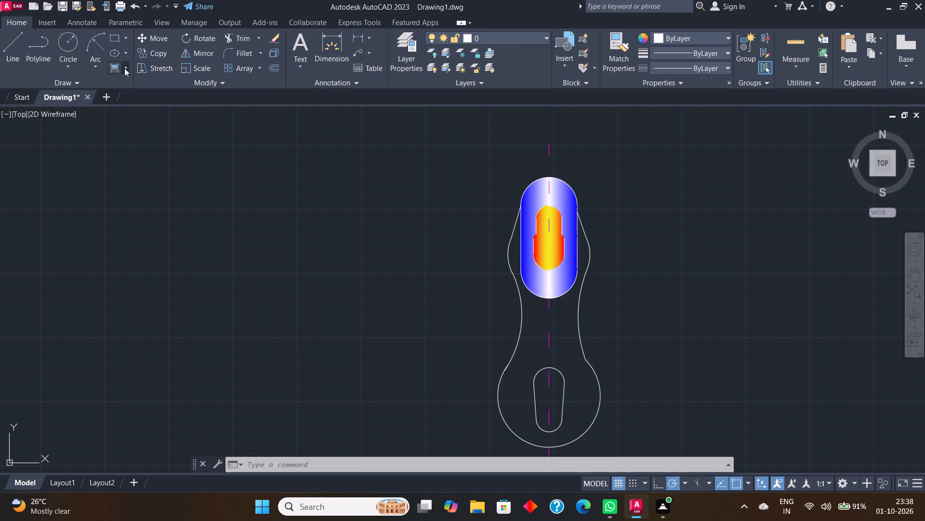
{"action": "left_click", "coordinate": [141, 109]}
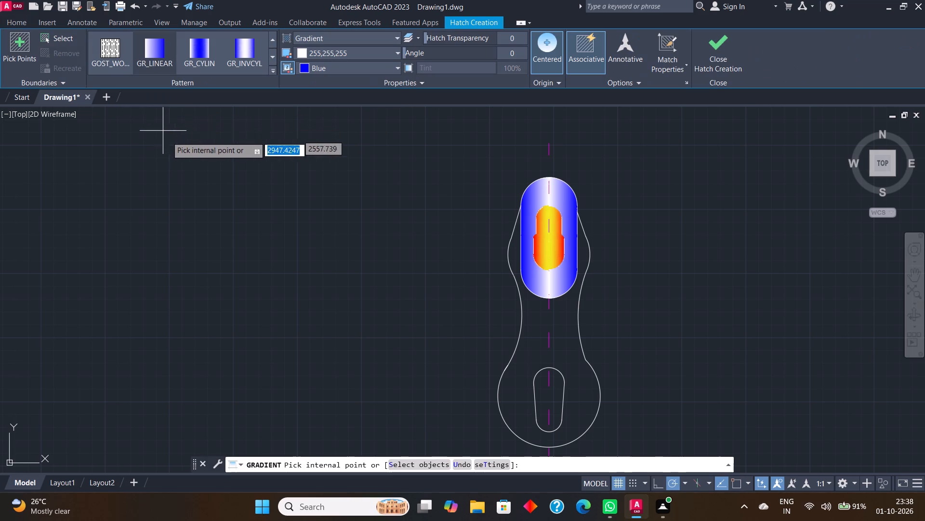
{"action": "left_click", "coordinate": [340, 50]}
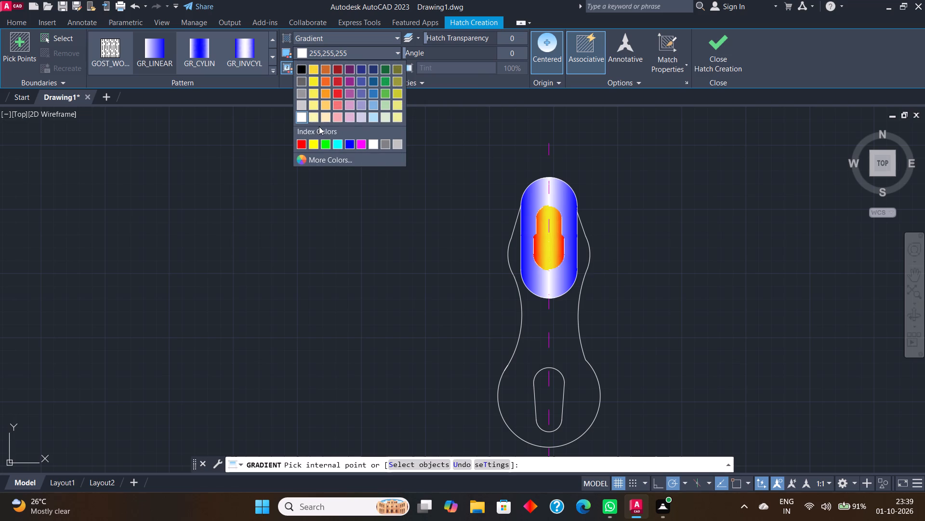
{"action": "left_click", "coordinate": [302, 145]}
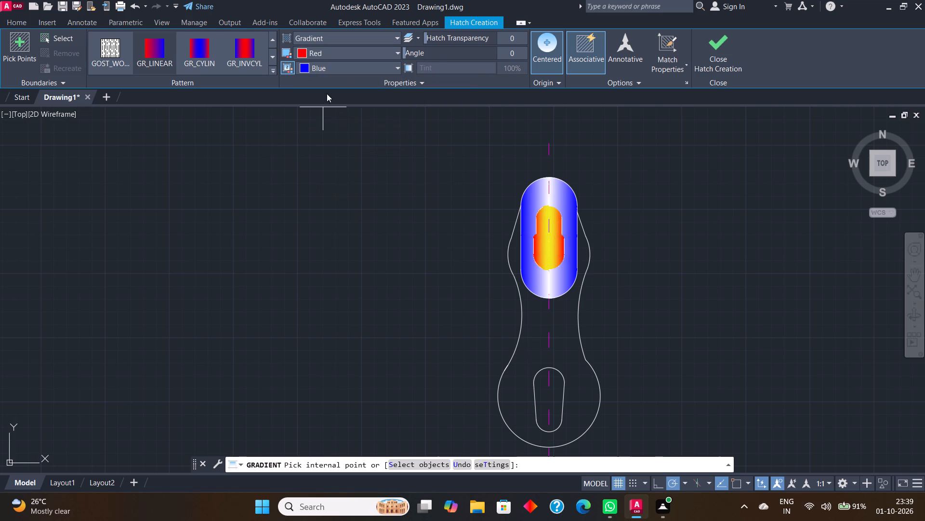
{"action": "left_click", "coordinate": [329, 68]}
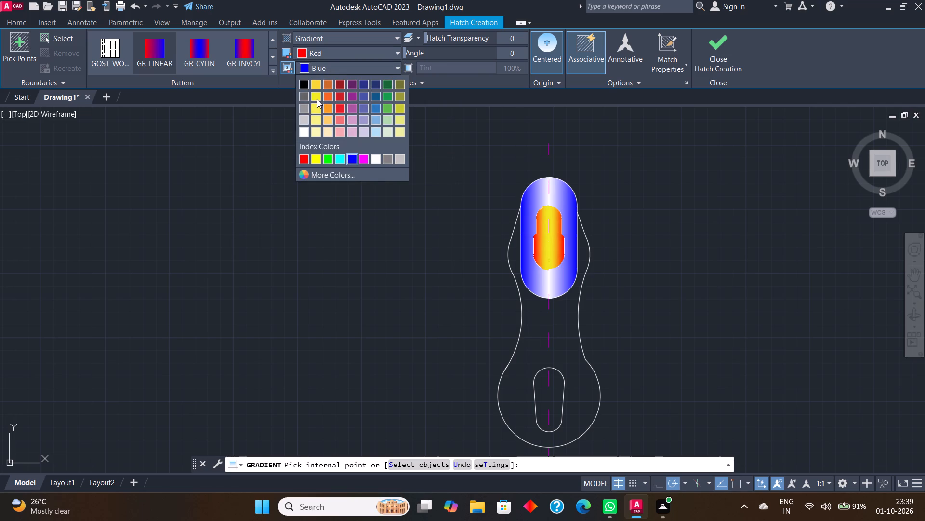
{"action": "left_click", "coordinate": [317, 94]}
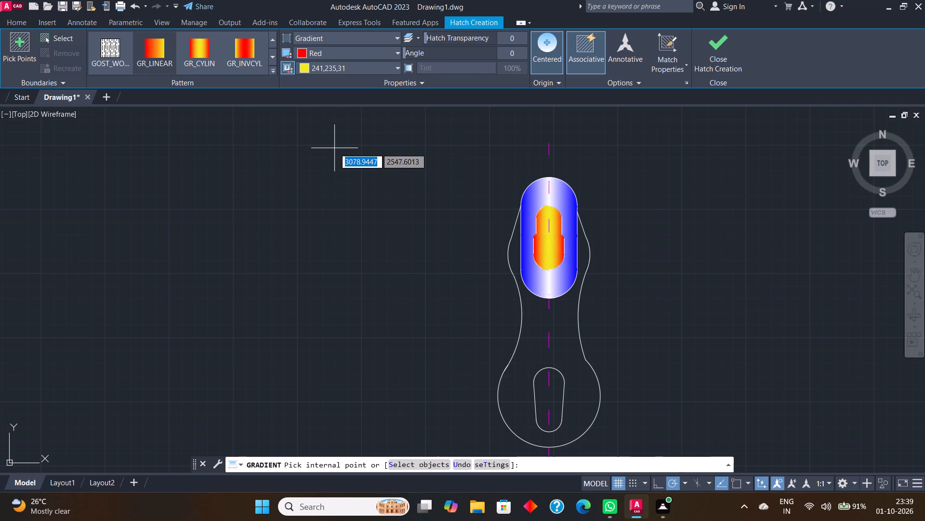
{"action": "left_click", "coordinate": [273, 70]}
{"action": "left_click", "coordinate": [203, 46]}
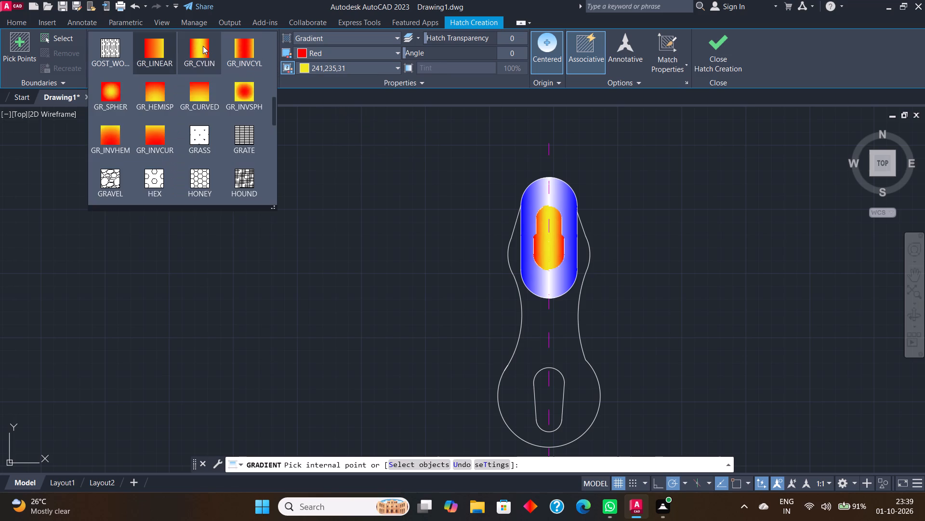
{"action": "left_click", "coordinate": [547, 381]}
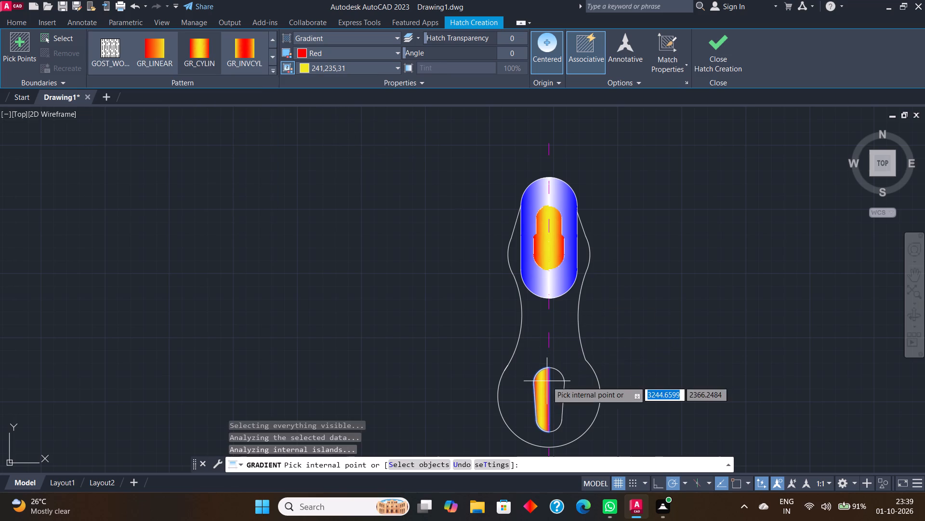
{"action": "left_click", "coordinate": [557, 384]}
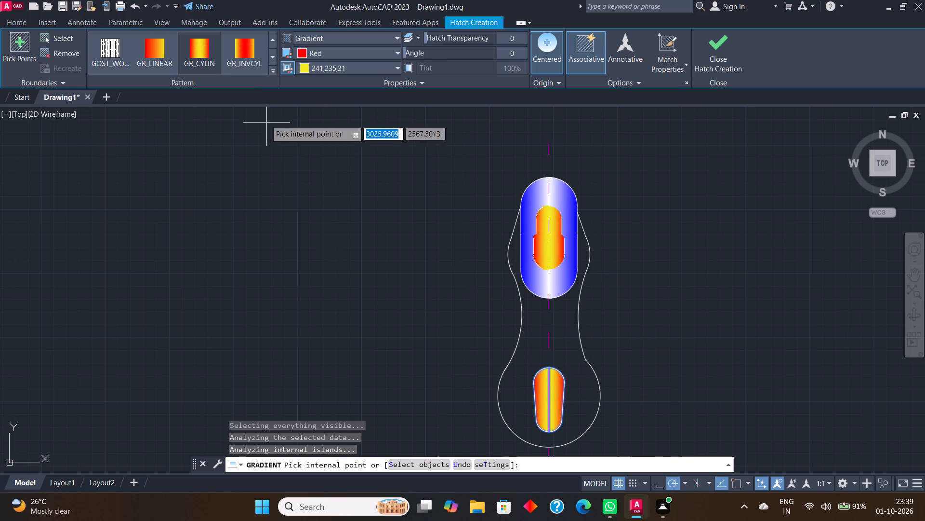
{"action": "left_click", "coordinate": [711, 45]}
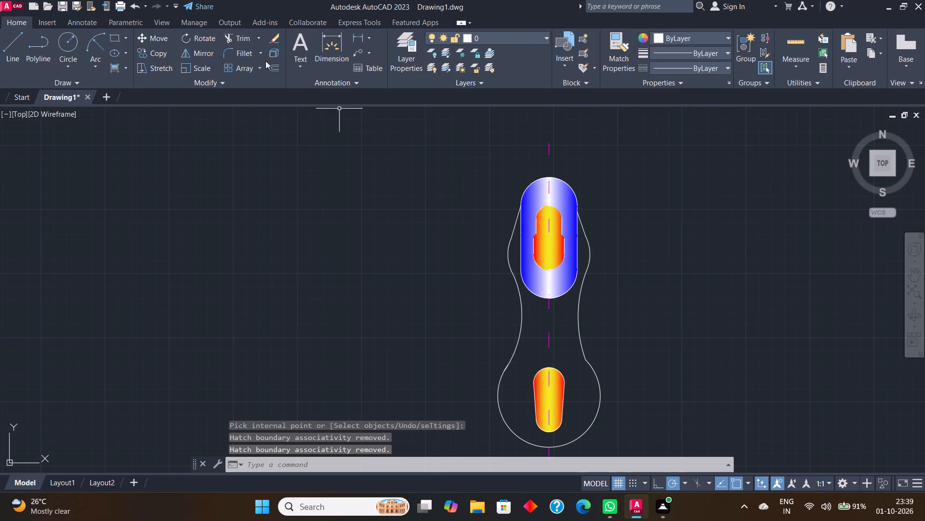
Fill the left half of the link body, around the obround and tapered slot, with a GR_LINEAR gradient from magenta to white (255,255,255).
{"action": "left_click", "coordinate": [126, 66]}
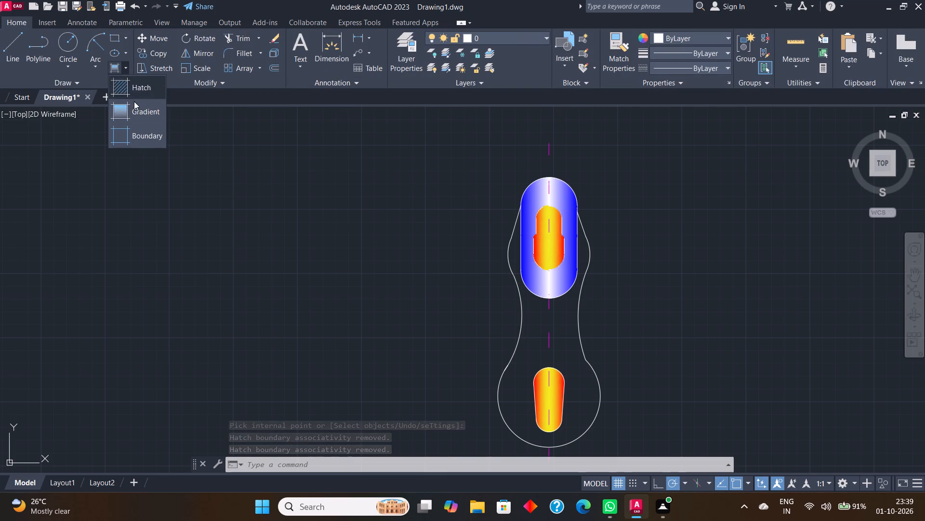
{"action": "left_click", "coordinate": [136, 108]}
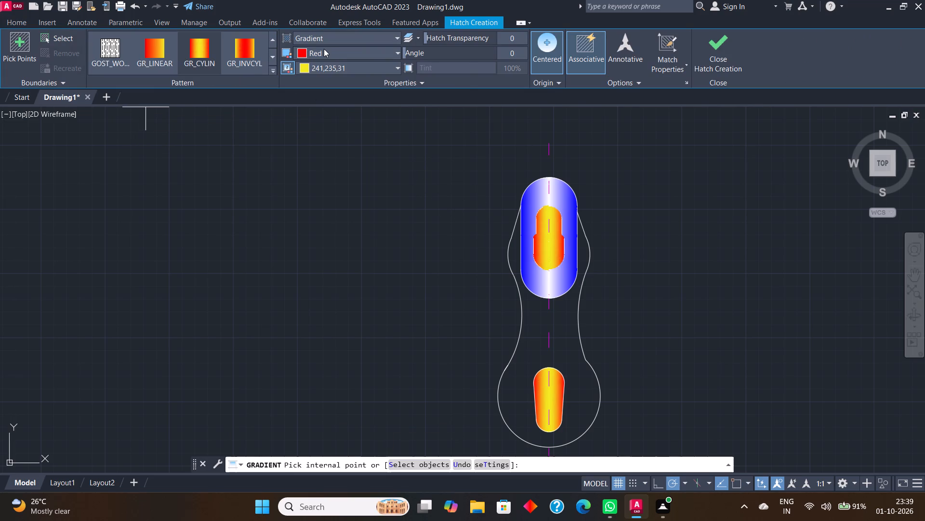
{"action": "left_click", "coordinate": [331, 50]}
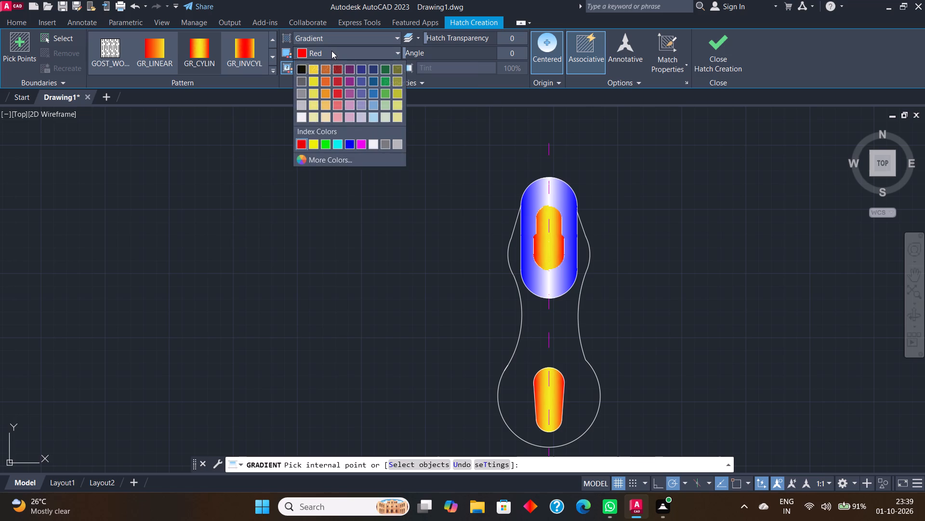
{"action": "left_click", "coordinate": [361, 141]}
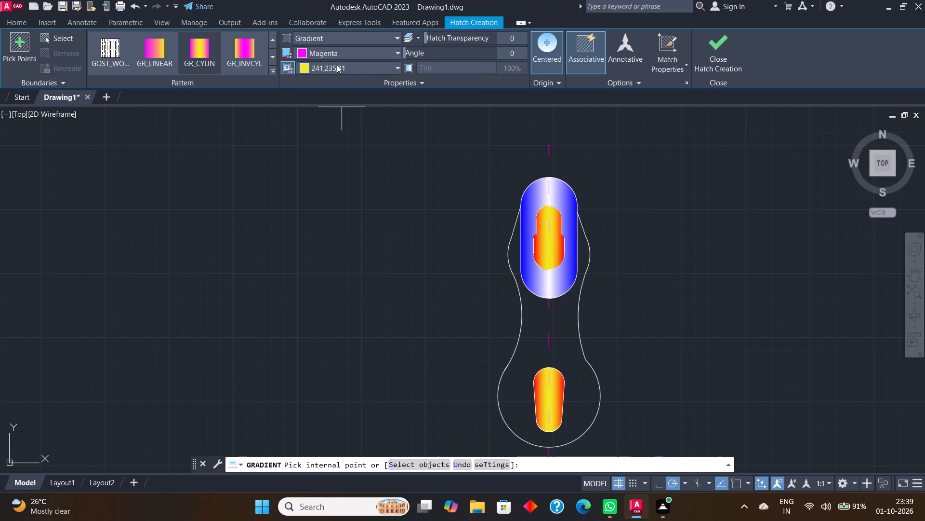
{"action": "left_click", "coordinate": [337, 65]}
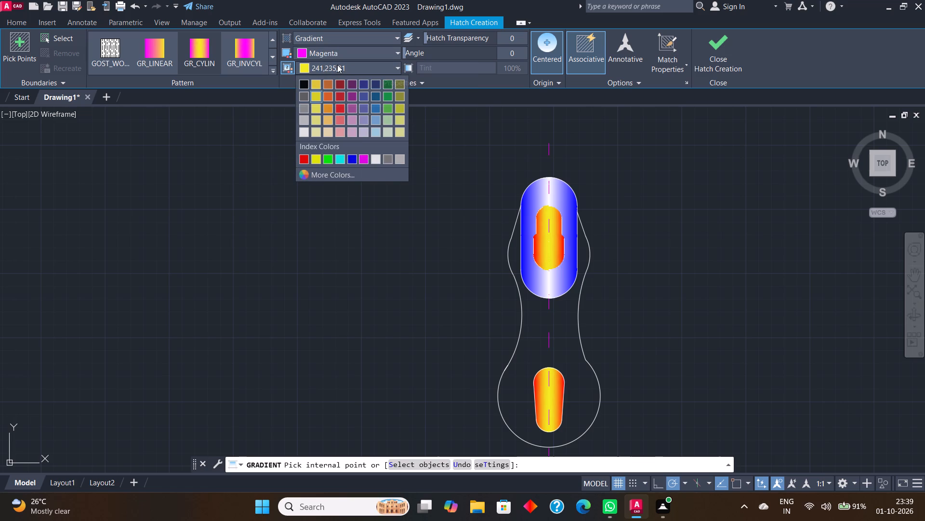
{"action": "left_click", "coordinate": [304, 134]}
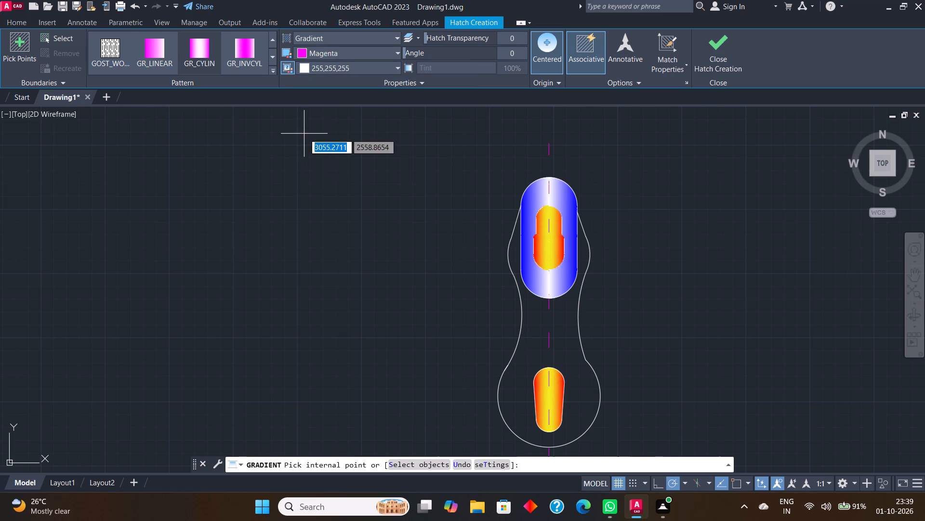
{"action": "left_click", "coordinate": [270, 70]}
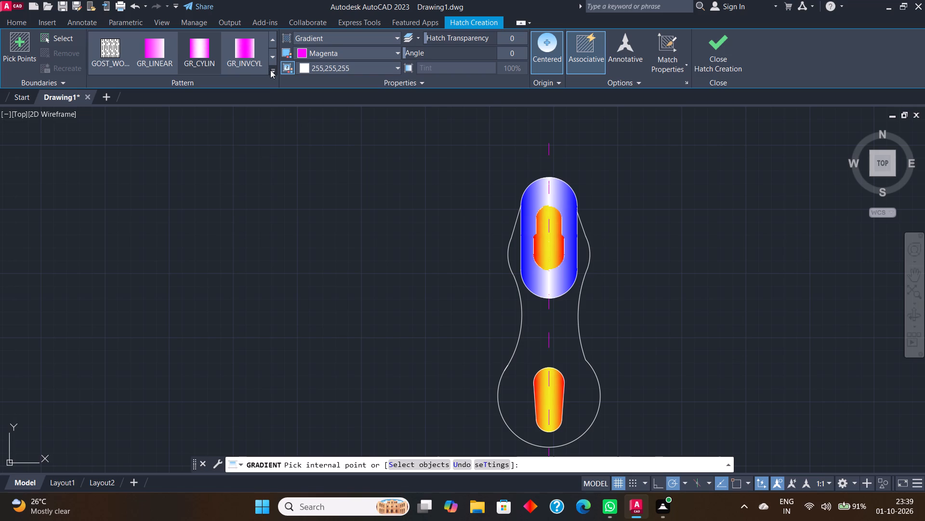
{"action": "left_click", "coordinate": [191, 43]}
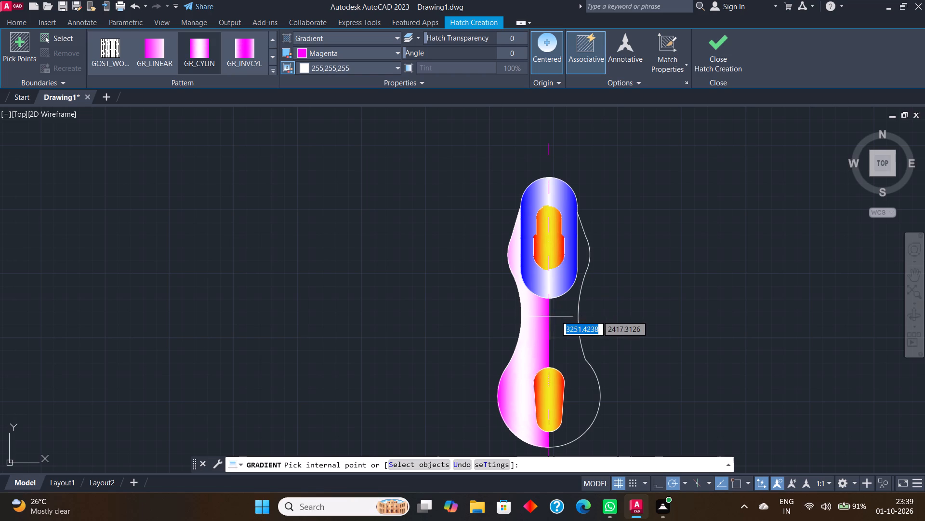
{"action": "left_click", "coordinate": [159, 53]}
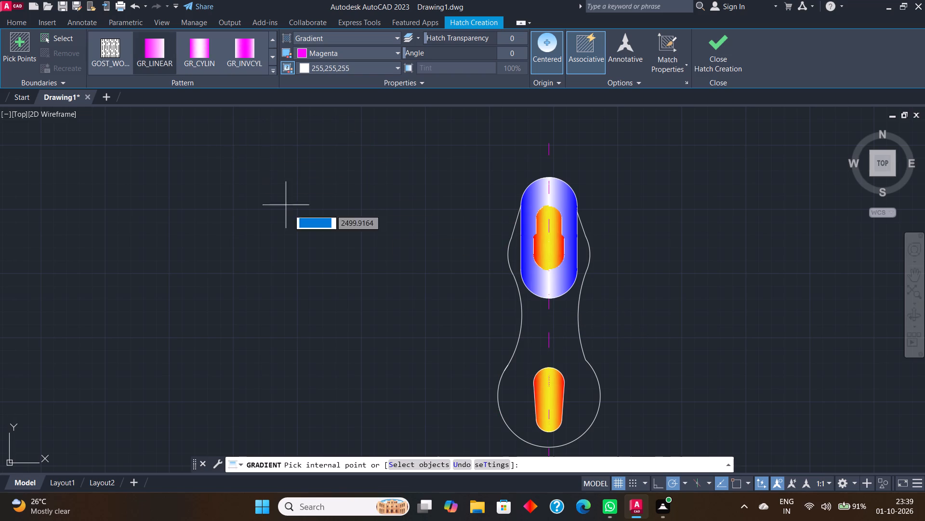
{"action": "left_click", "coordinate": [534, 329]}
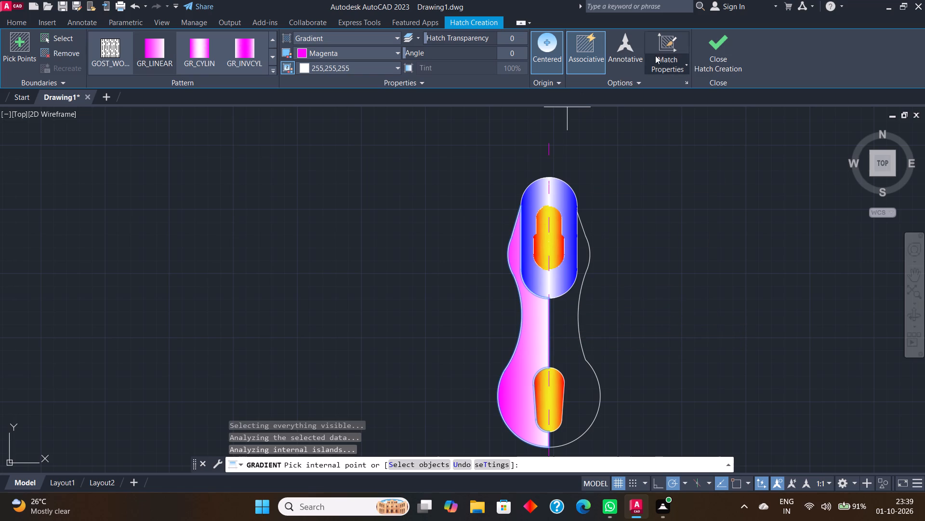
{"action": "left_click", "coordinate": [720, 47]}
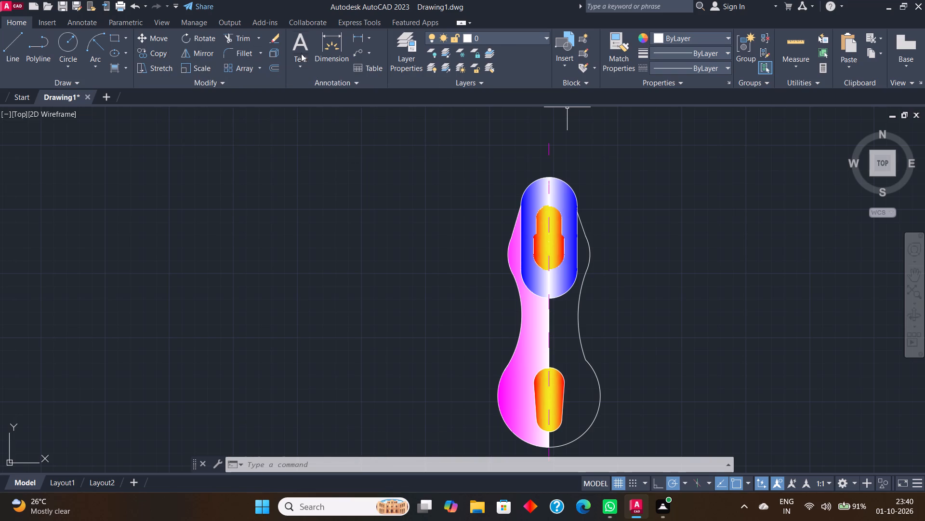
Fill the right half of the link body with a GR_LINEAR gradient from magenta to white (255,255,255).
{"action": "left_click", "coordinate": [125, 64]}
{"action": "left_click", "coordinate": [142, 110]}
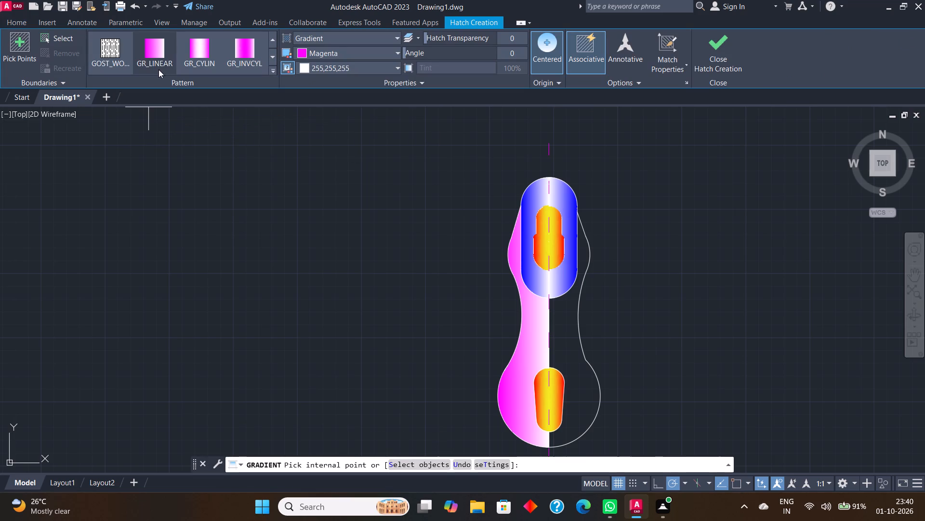
{"action": "left_click", "coordinate": [155, 50]}
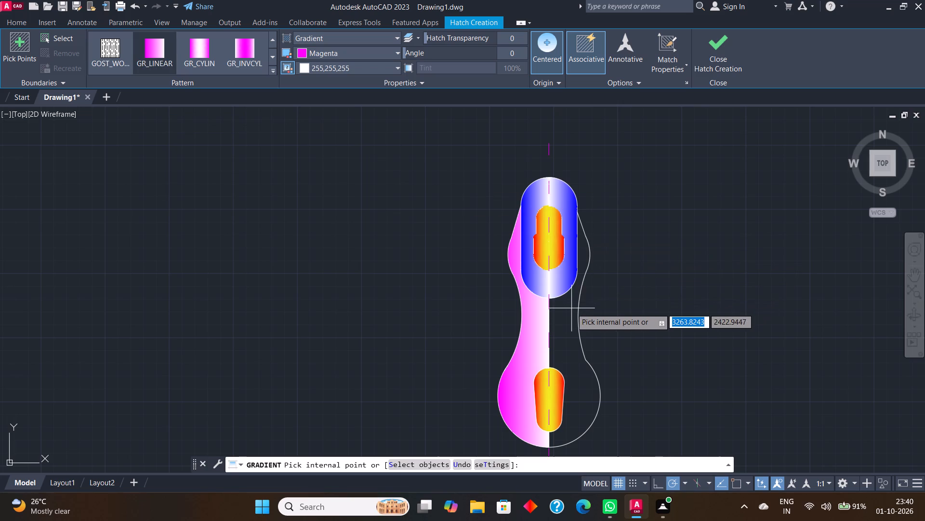
{"action": "left_click", "coordinate": [568, 310]}
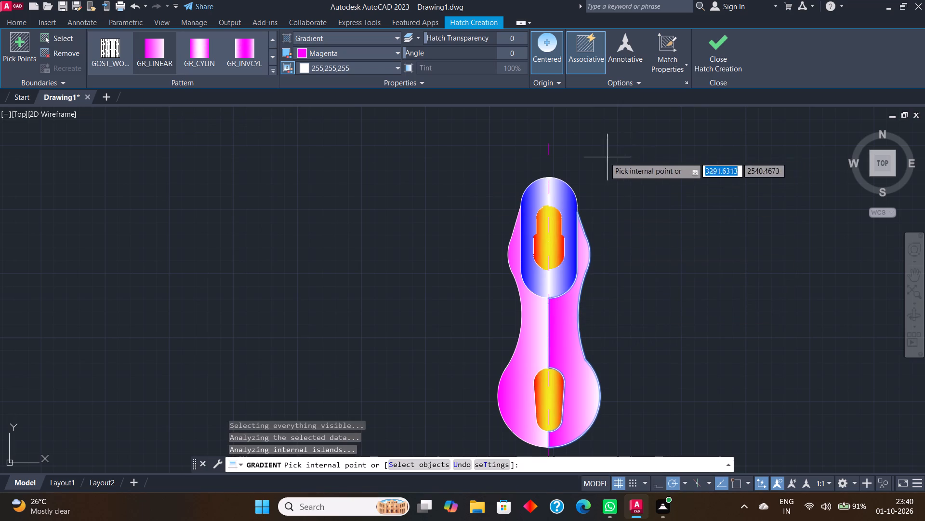
{"action": "left_click", "coordinate": [723, 59]}
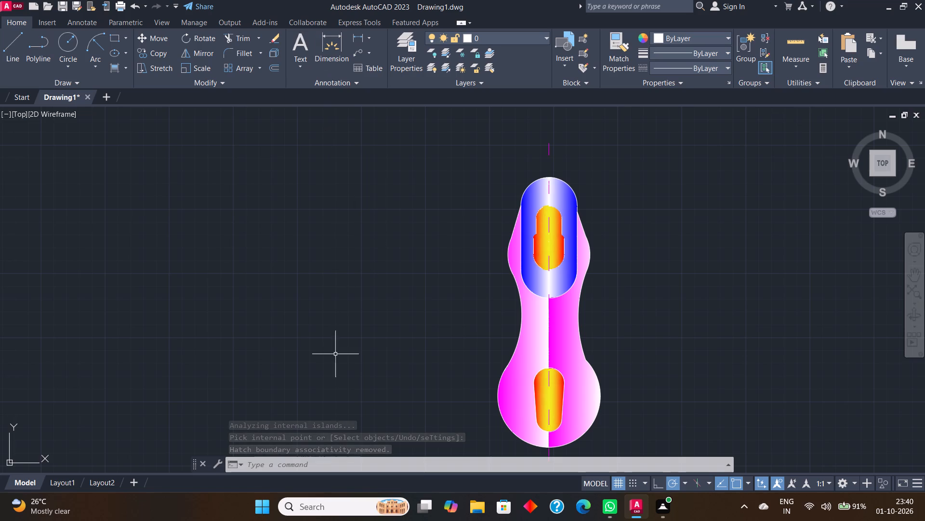
Modify the ISO-25 dimension style to use a text height of 7 and an arrow size of 5.
{"action": "left_click", "coordinate": [321, 466]}
{"action": "type", "text": "dim"}
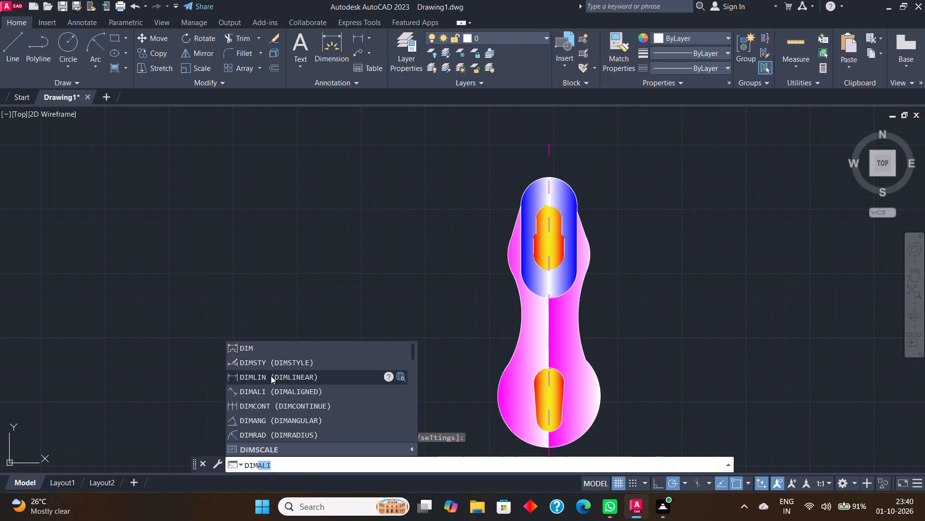
{"action": "left_click", "coordinate": [276, 362]}
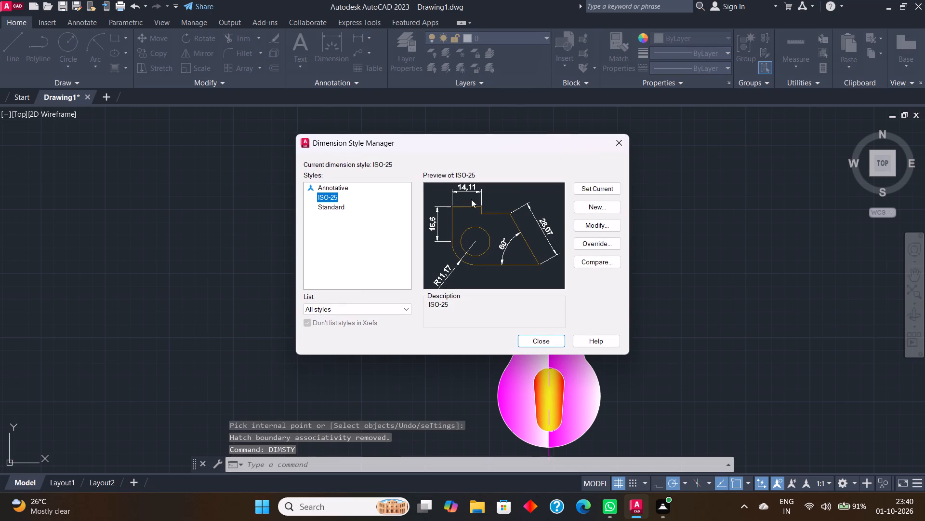
{"action": "left_click", "coordinate": [601, 227]}
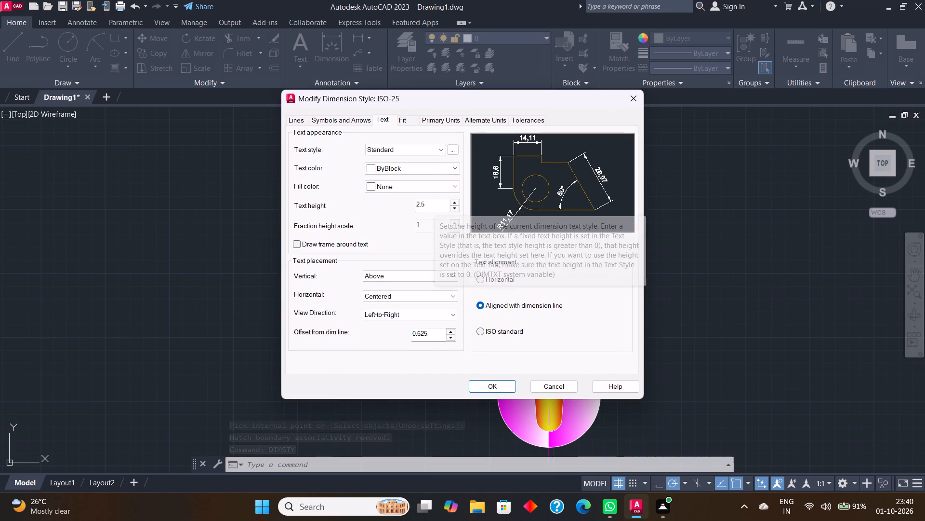
{"action": "left_click_drag", "start_coordinate": [433, 201], "coordinate": [397, 202]}
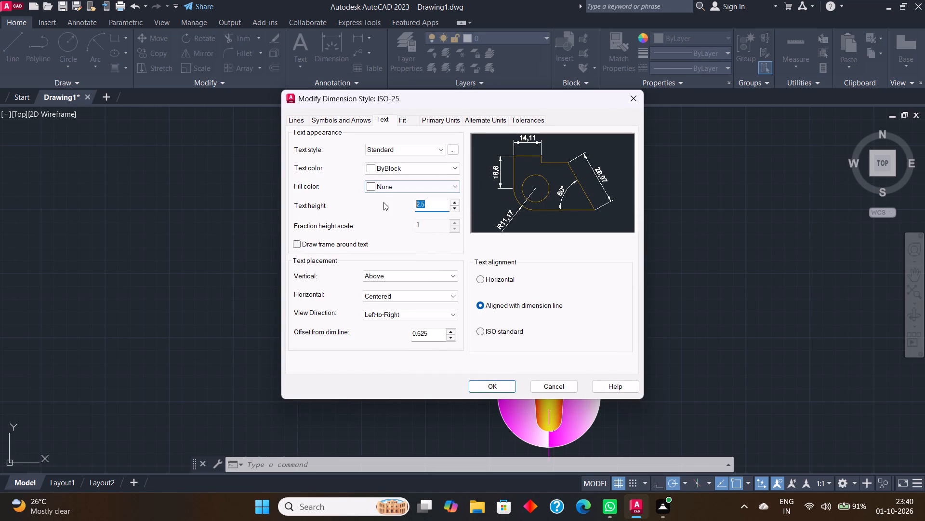
{"action": "key", "text": "7"}
{"action": "key", "text": "Return"}
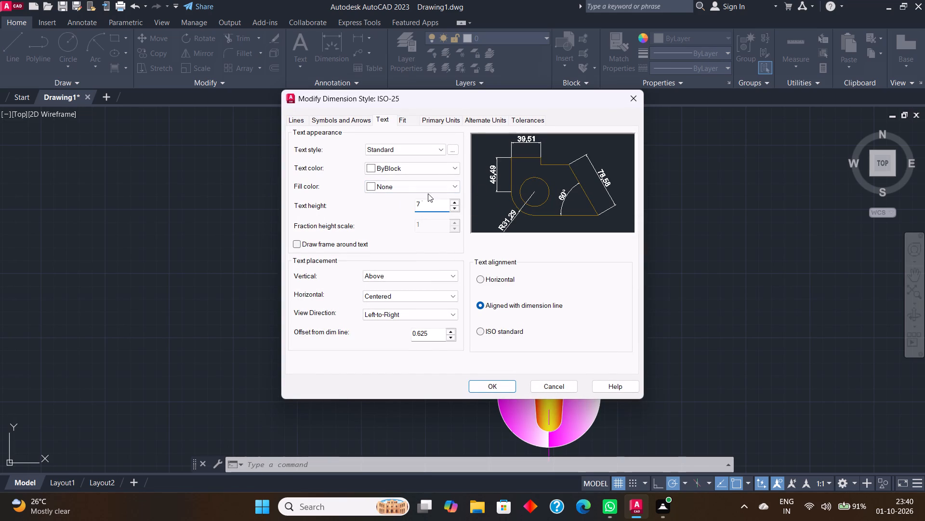
{"action": "left_click", "coordinate": [379, 121]}
{"action": "left_click", "coordinate": [359, 123]}
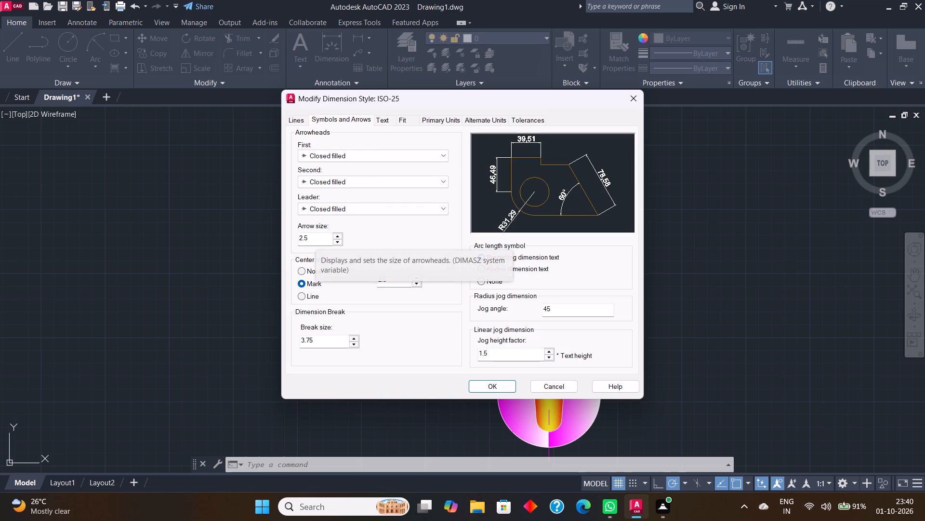
{"action": "left_click_drag", "start_coordinate": [317, 233], "coordinate": [275, 236]}
{"action": "key", "text": "5"}
{"action": "key", "text": "Return"}
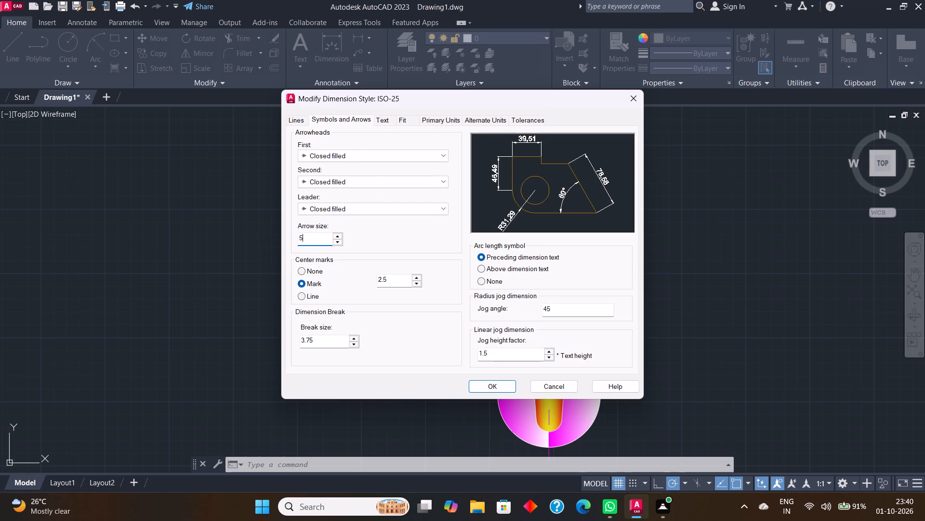
{"action": "left_click", "coordinate": [502, 385]}
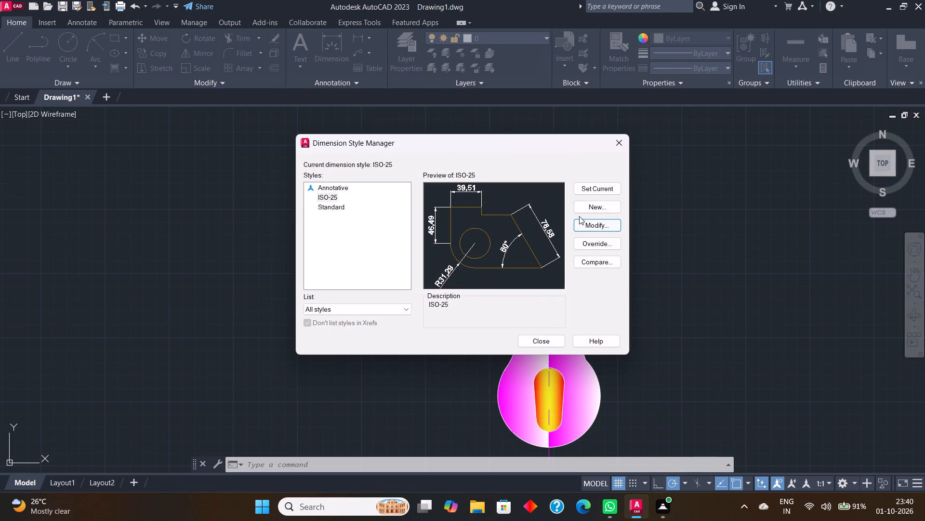
Make ISO-25 the current dimension style and close the Dimension Style Manager.
{"action": "left_click", "coordinate": [593, 190]}
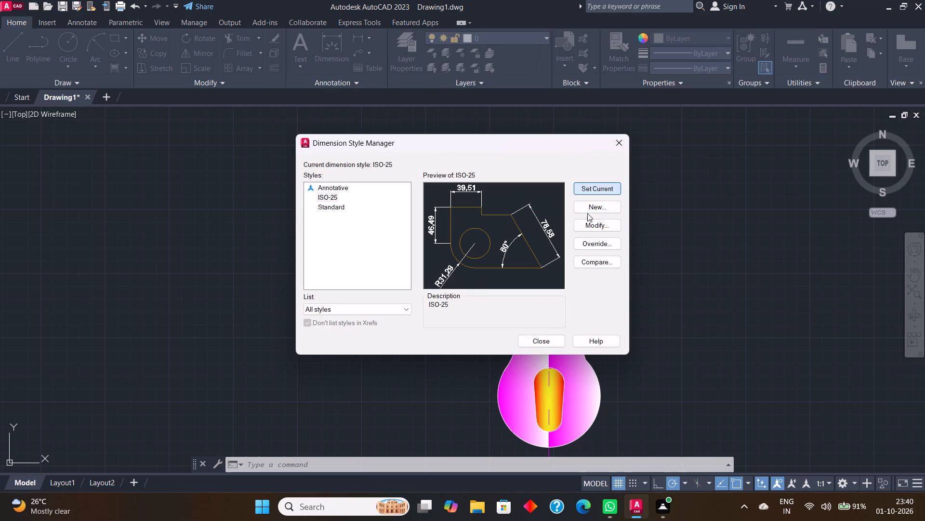
{"action": "left_click", "coordinate": [554, 342]}
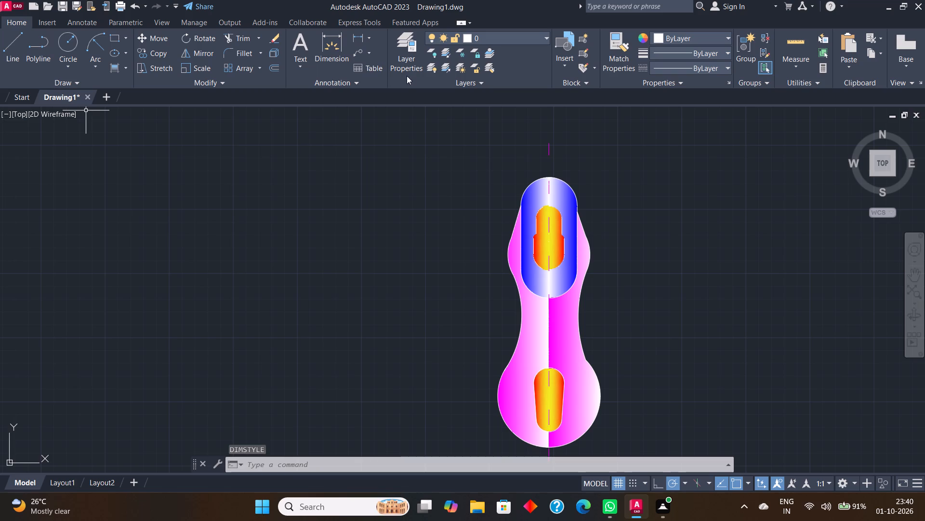
Add a radius dimension to the top arc of the upper slot, placing its text above and left of the link.
{"action": "left_click", "coordinate": [367, 35]}
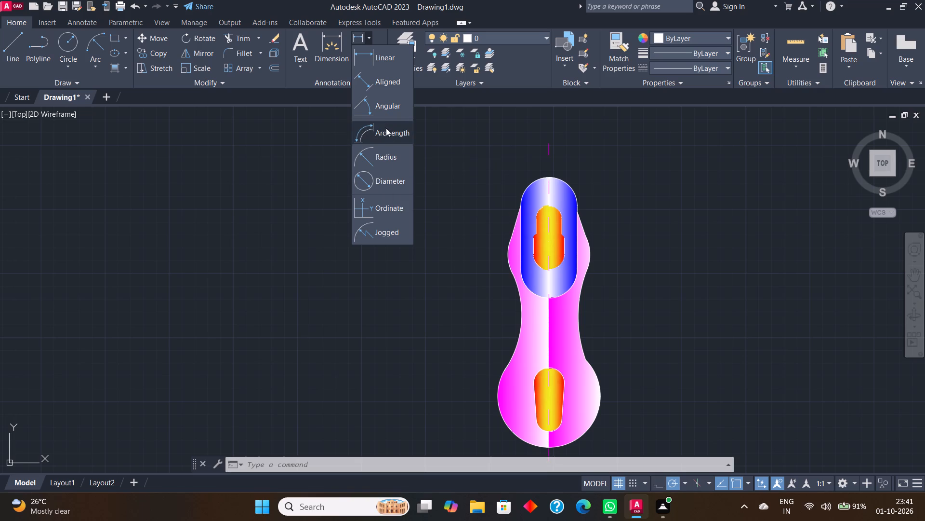
{"action": "left_click", "coordinate": [386, 153]}
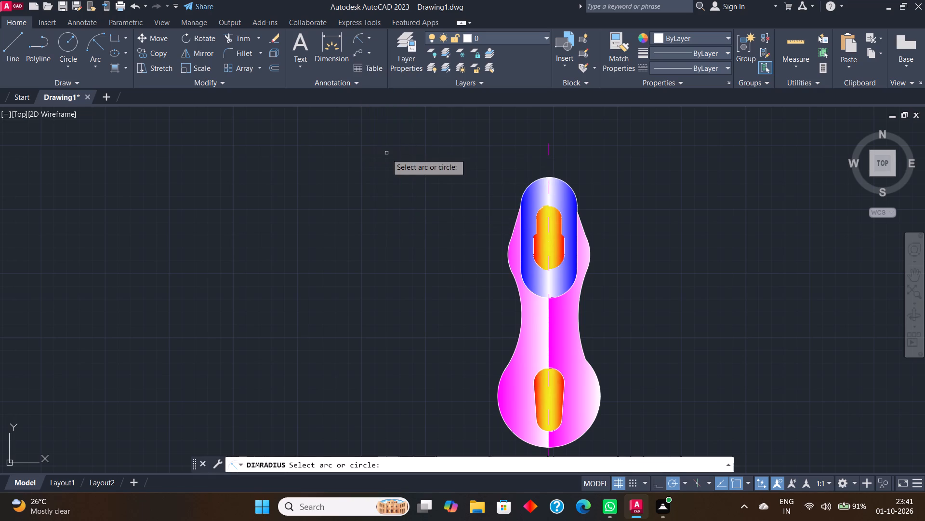
{"action": "left_click", "coordinate": [540, 211]}
{"action": "left_click", "coordinate": [494, 156]}
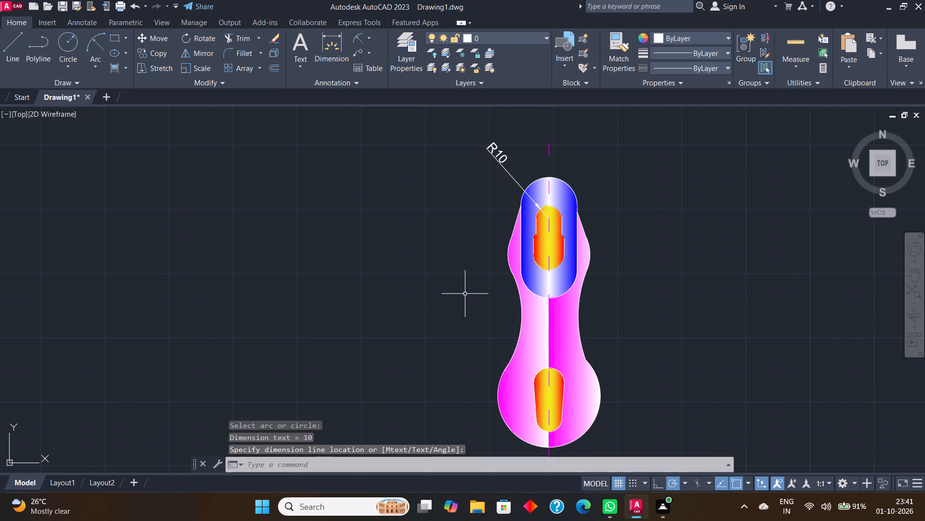
Add a radius dimension to the blue-white obround's bottom arc, placing its text to the left of the link.
{"action": "left_click", "coordinate": [533, 293]}
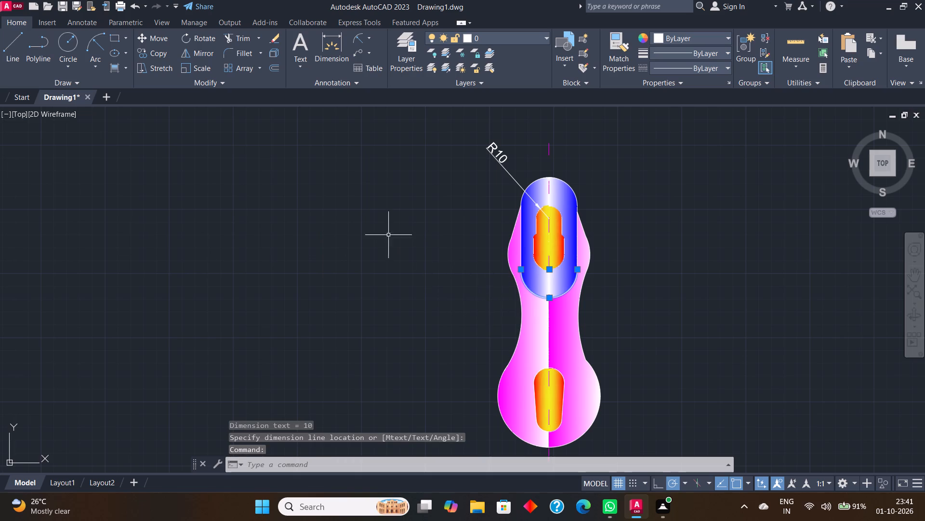
{"action": "left_click", "coordinate": [368, 39]}
{"action": "left_click", "coordinate": [389, 153]}
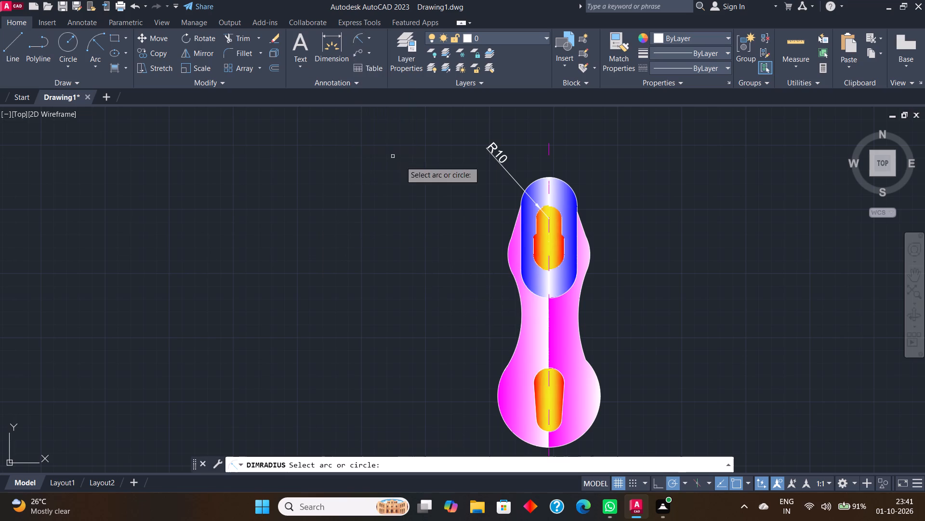
{"action": "left_click", "coordinate": [532, 293]}
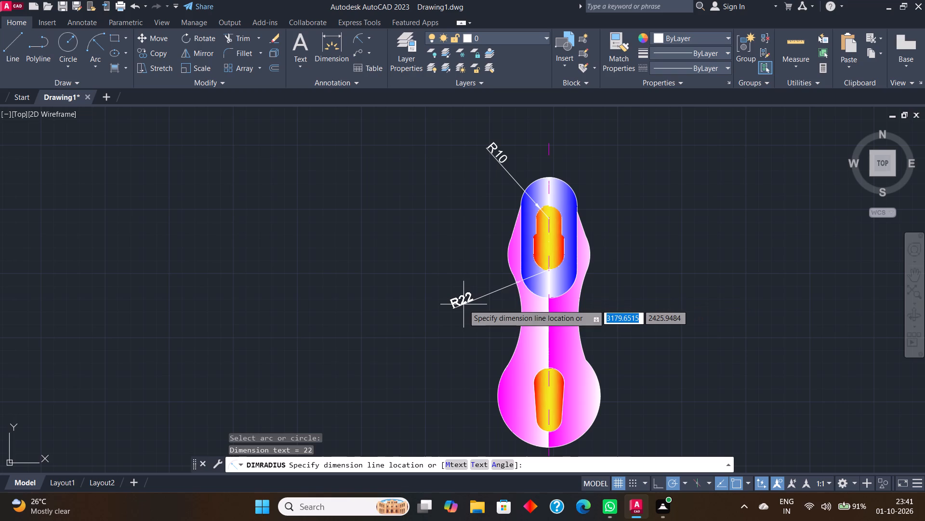
{"action": "left_click", "coordinate": [463, 304]}
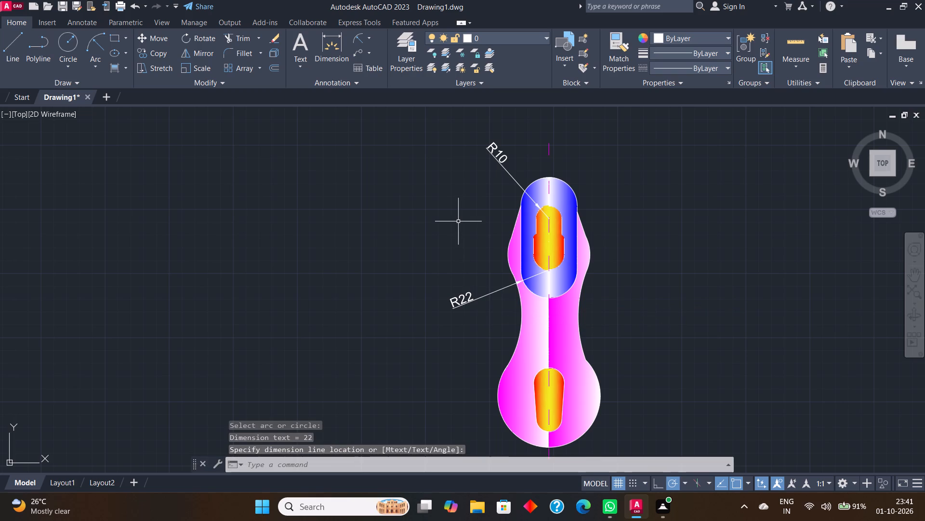
Add radius dimensions to the small arc on the upper slot's left side and the link's large lower arc, placing both texts left of the link.
{"action": "key", "text": "Return"}
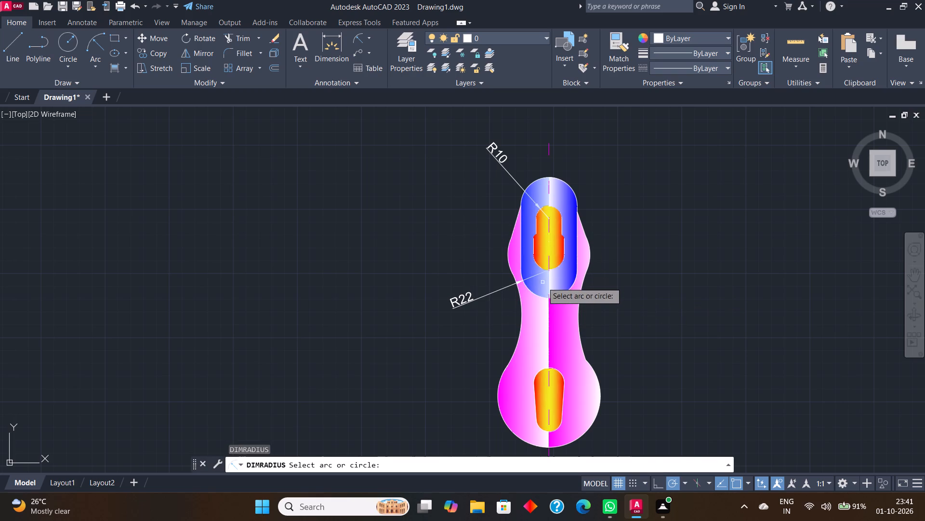
{"action": "left_click", "coordinate": [535, 236]}
{"action": "left_click", "coordinate": [470, 209]}
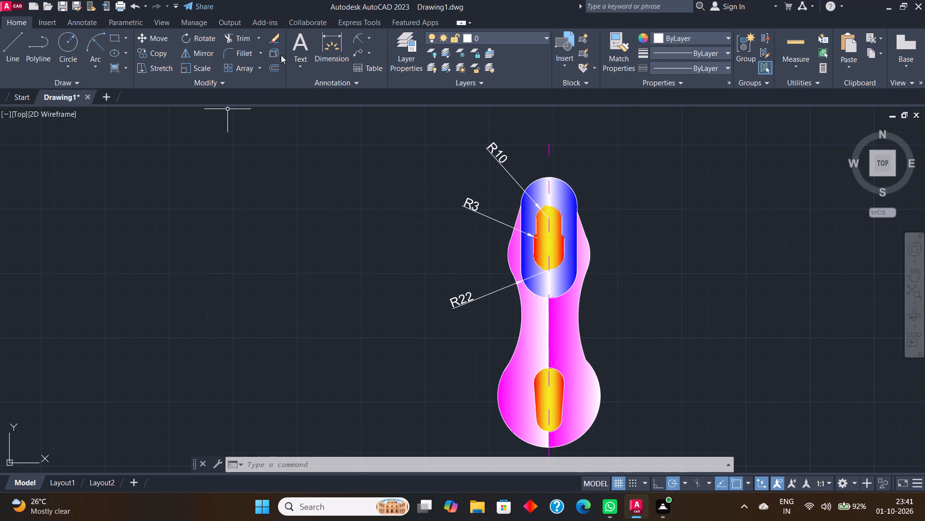
{"action": "key", "text": "Return"}
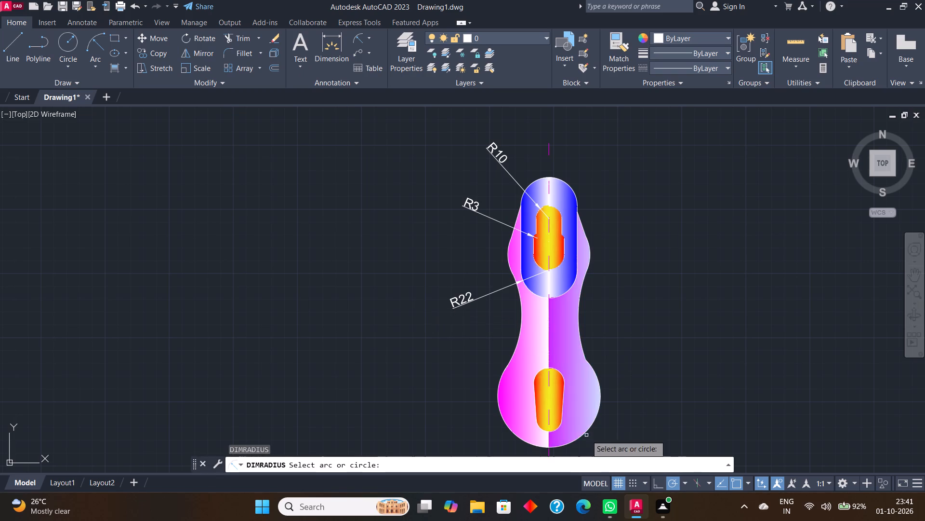
{"action": "left_click", "coordinate": [497, 395]}
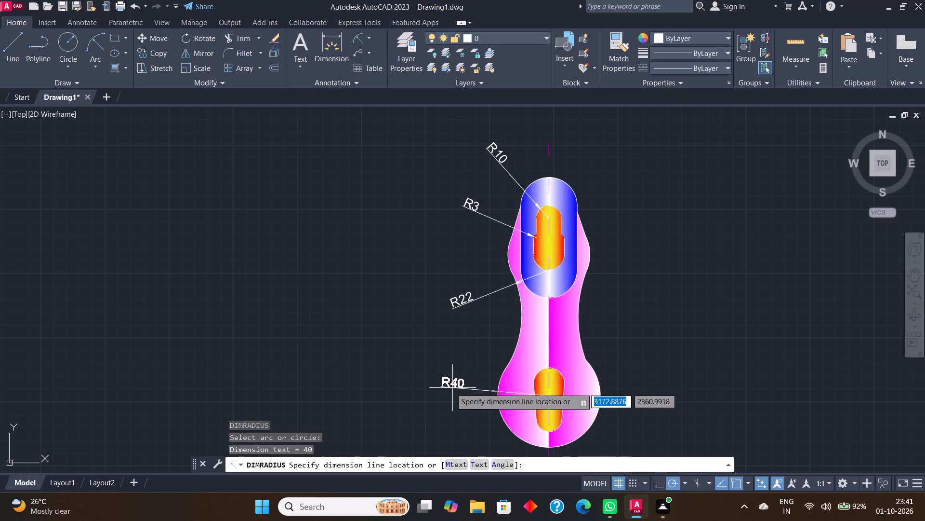
{"action": "left_click", "coordinate": [442, 384]}
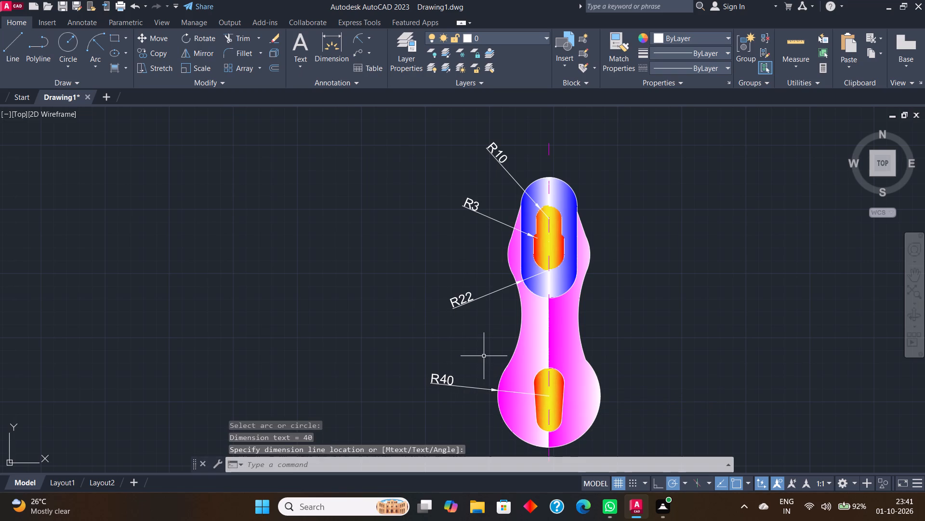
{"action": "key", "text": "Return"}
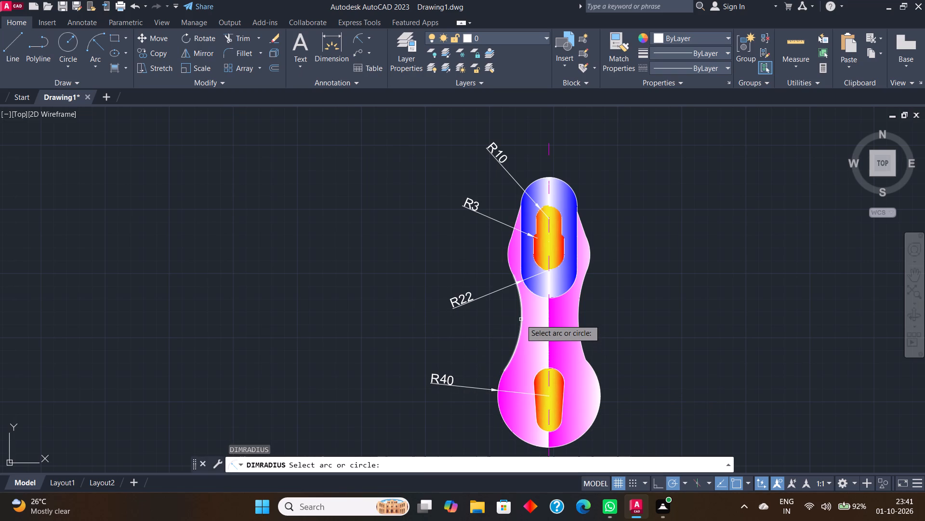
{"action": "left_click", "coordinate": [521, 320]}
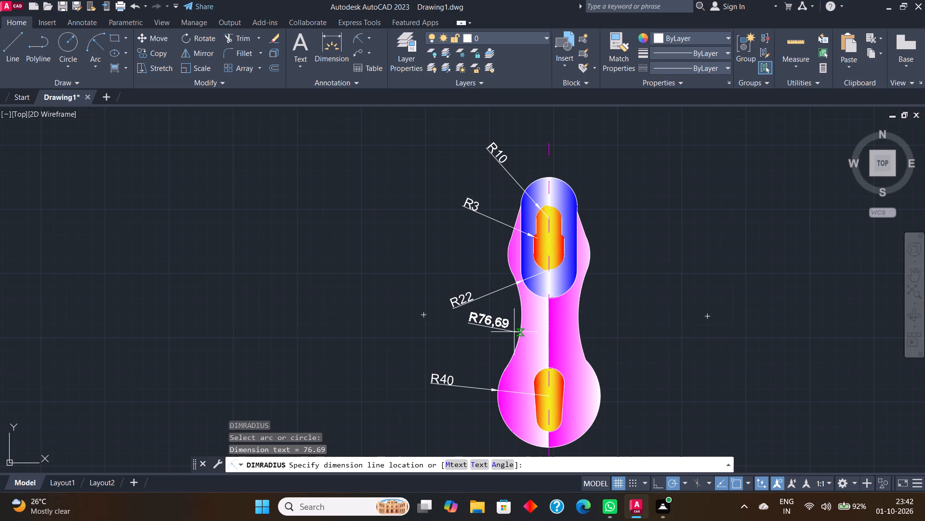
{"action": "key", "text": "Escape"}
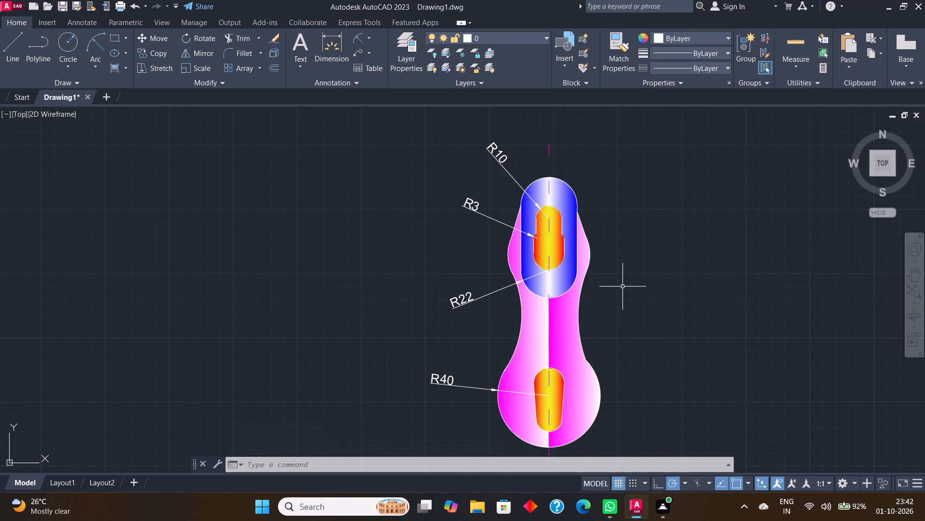
Turn off command logging with LOGFILEOFF.
{"action": "scroll", "coordinate": [598, 283], "scroll_direction": "up", "scroll_amount": 1}
{"action": "scroll", "coordinate": [598, 283], "scroll_direction": "down", "scroll_amount": 2}
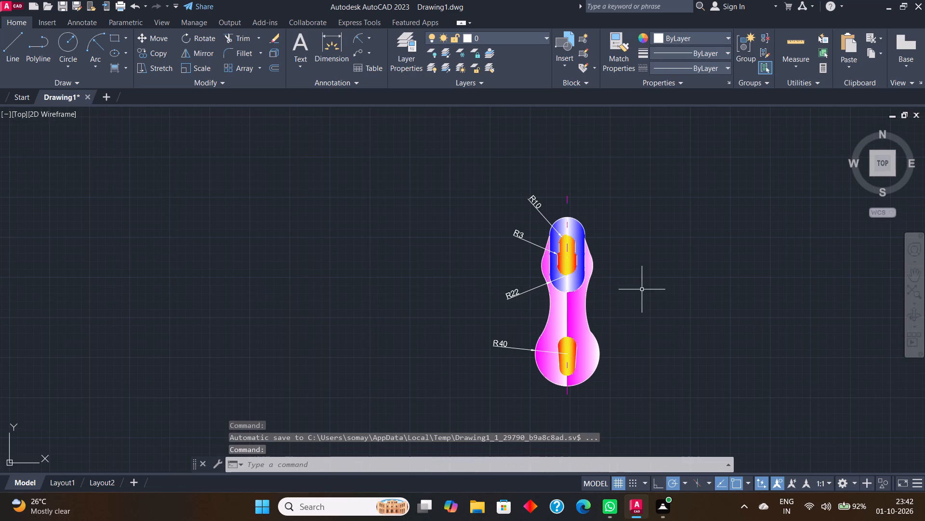
{"action": "left_click", "coordinate": [334, 458]}
{"action": "type", "text": "log"}
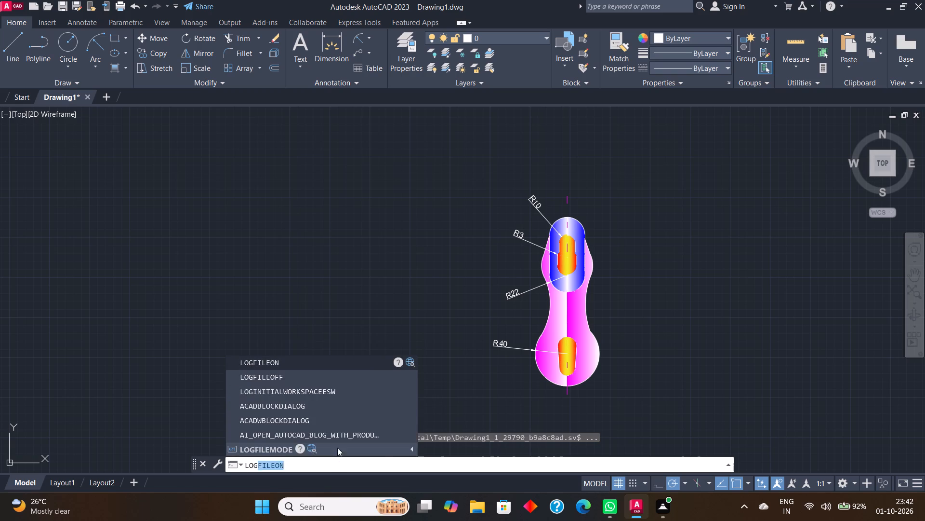
{"action": "left_click", "coordinate": [313, 377]}
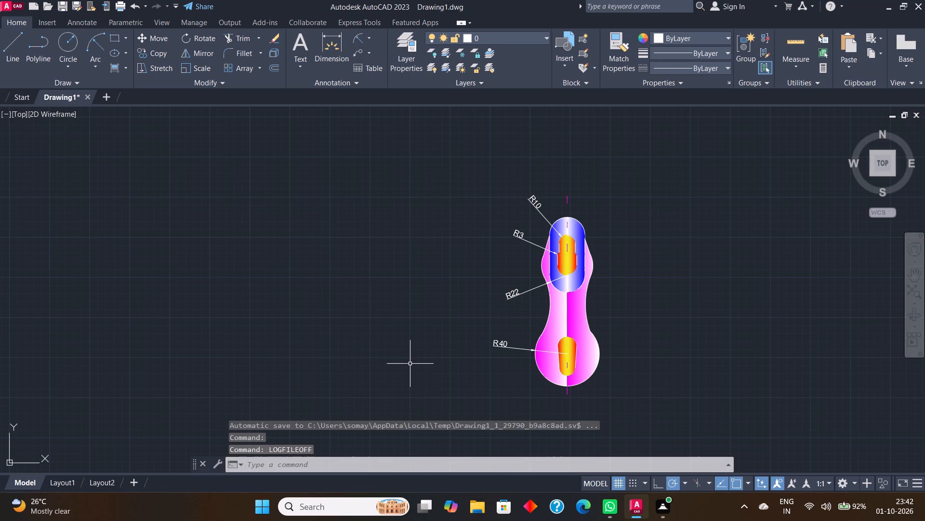
Save the drawing in the Documents folder under the name double-slotted link.
{"action": "key", "text": "ctrl+s"}
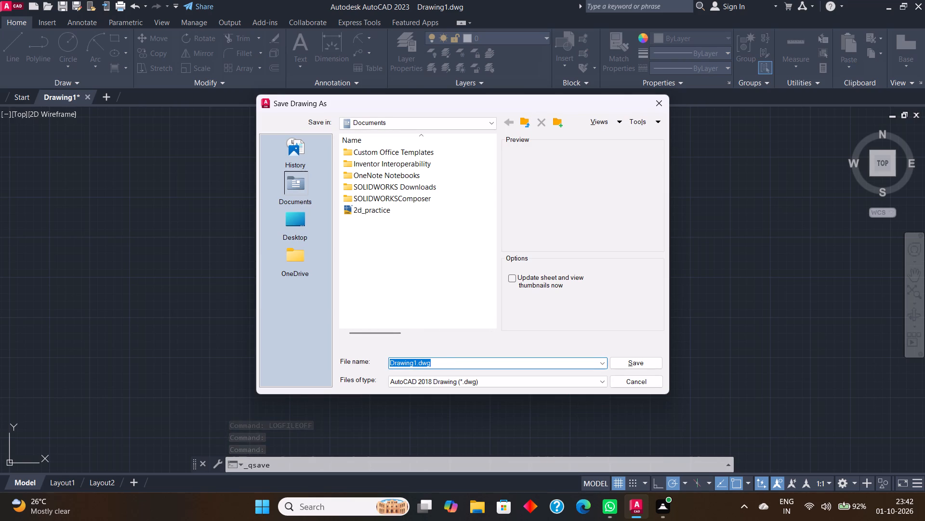
{"action": "key", "text": "BackSpace"}
{"action": "key", "text": "BackSpace"}
{"action": "key", "text": "BackSpace"}
{"action": "type", "text": "do"}
{"action": "type", "text": "uble"}
{"action": "type", "text": "-slotted link"}
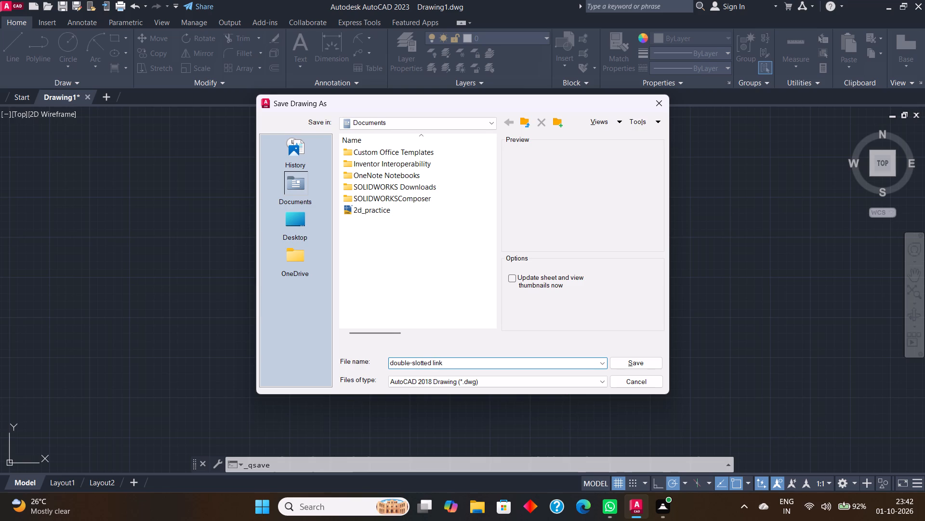
{"action": "key", "text": "Return"}
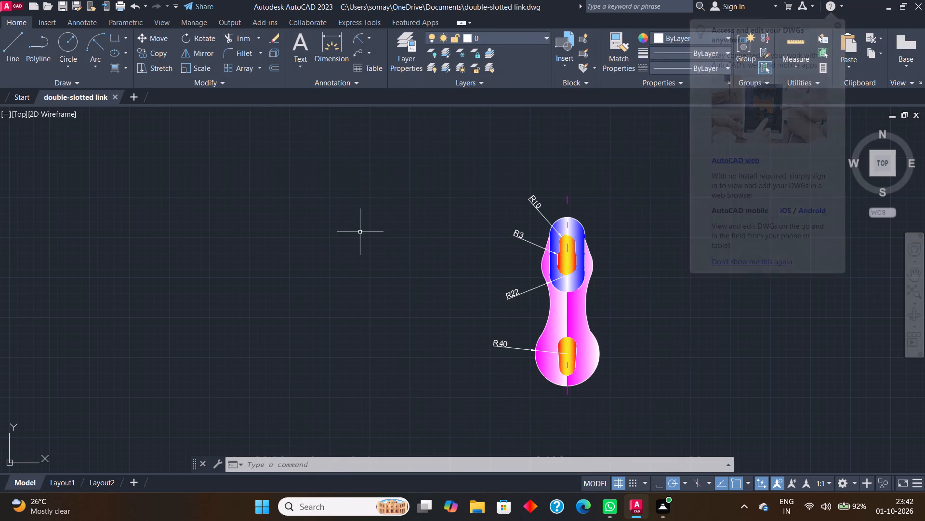
Set up a plot with DWG To PDF.pc3 in landscape orientation, centered, on ISO full bleed A4 (297.00 x 210.00 MM) paper.
{"action": "left_click", "coordinate": [349, 458]}
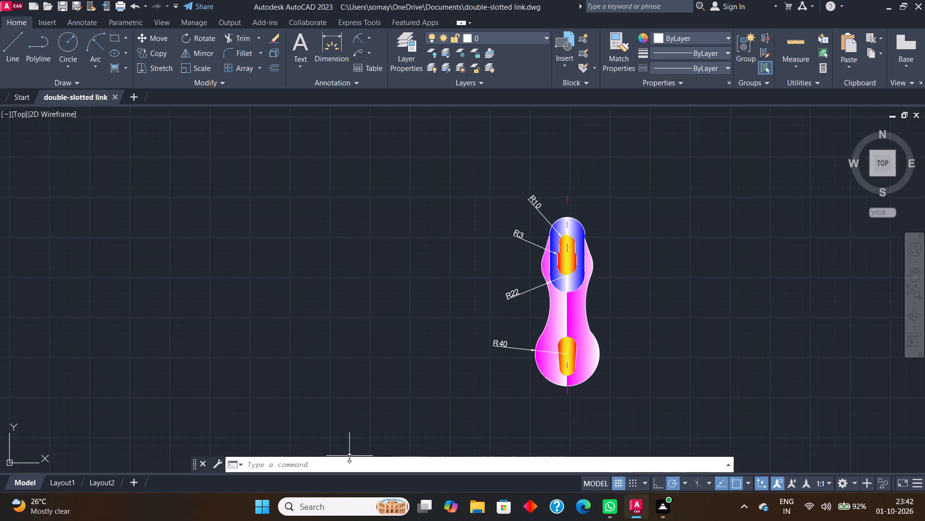
{"action": "key", "text": "p"}
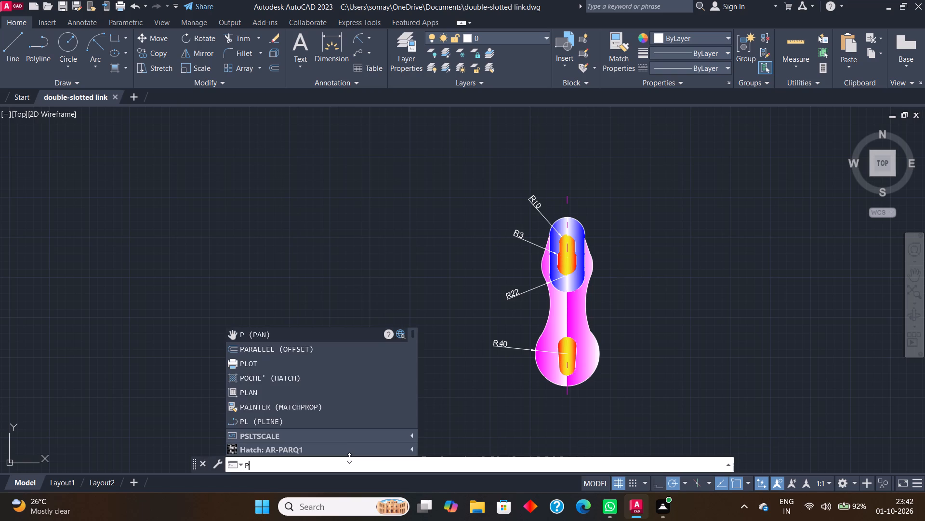
{"action": "type", "text": "lo"}
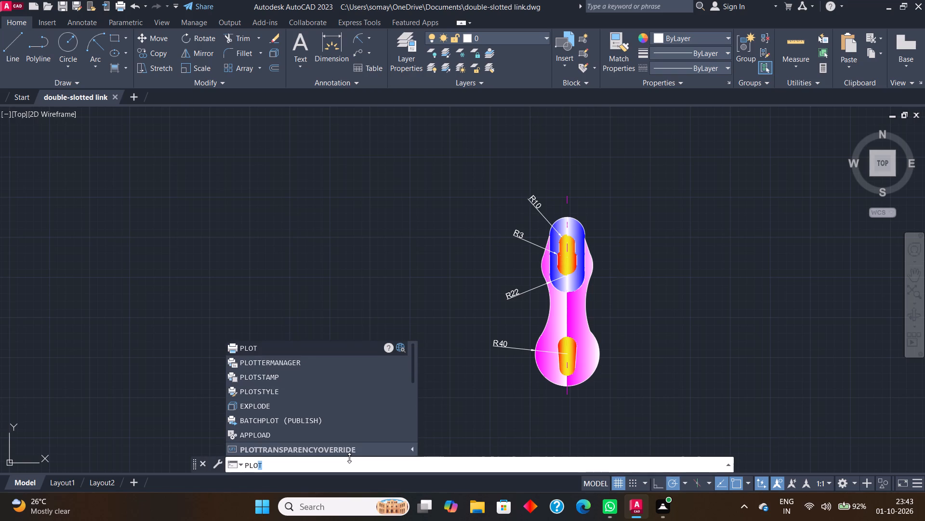
{"action": "left_click", "coordinate": [300, 348]}
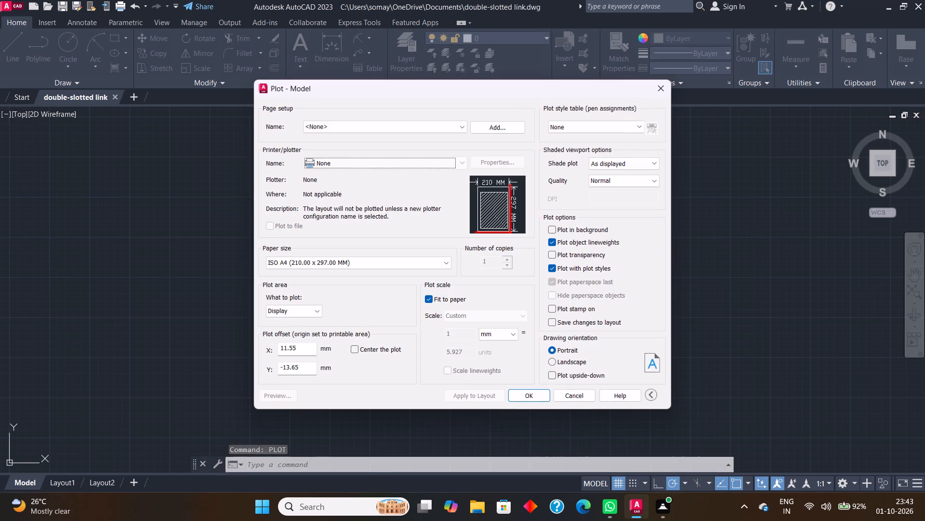
{"action": "left_click", "coordinate": [389, 161]}
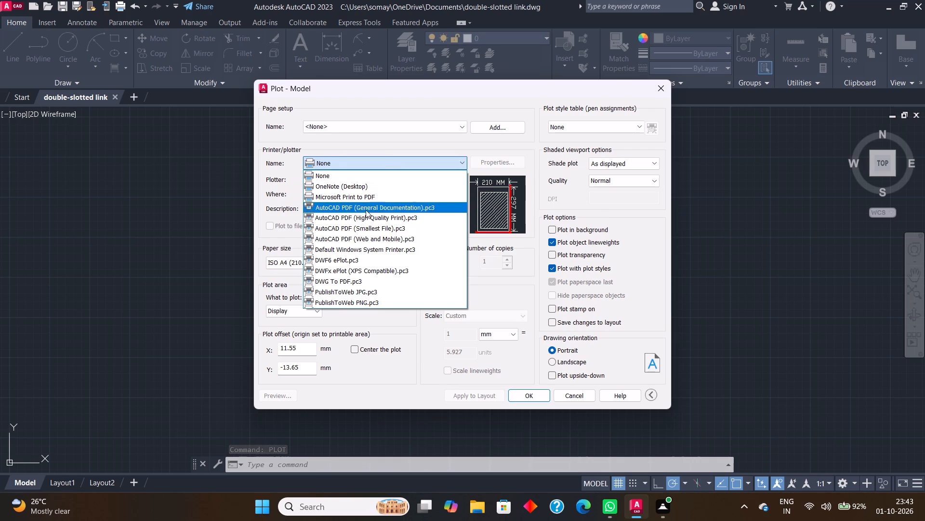
{"action": "left_click", "coordinate": [357, 282]}
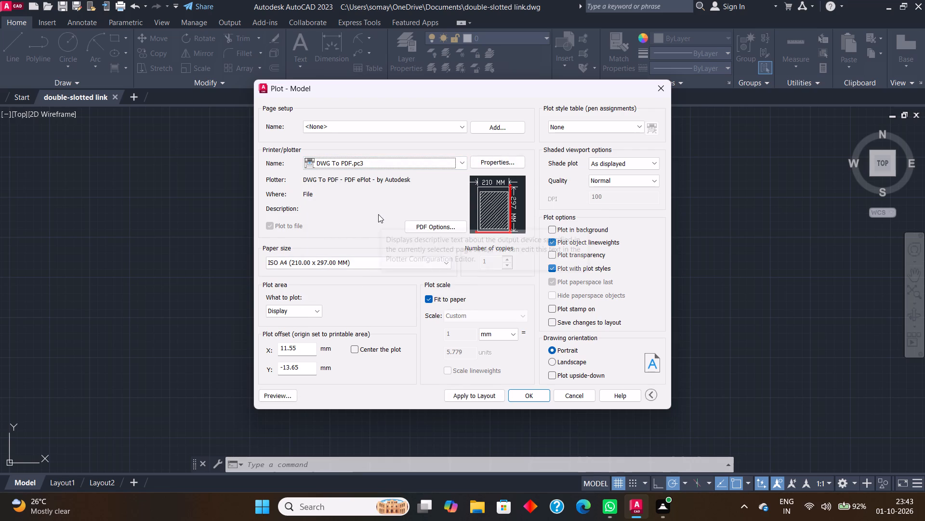
{"action": "left_click", "coordinate": [551, 361]}
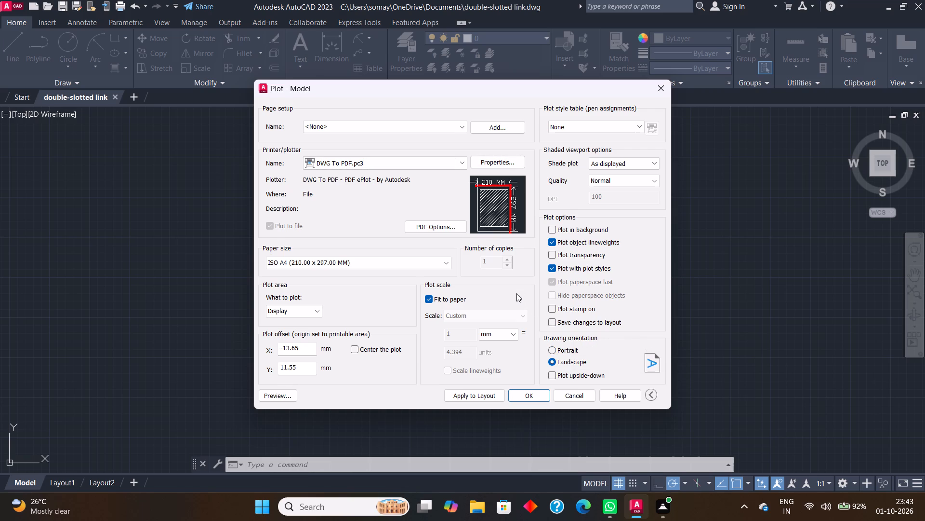
{"action": "left_click", "coordinate": [356, 349]}
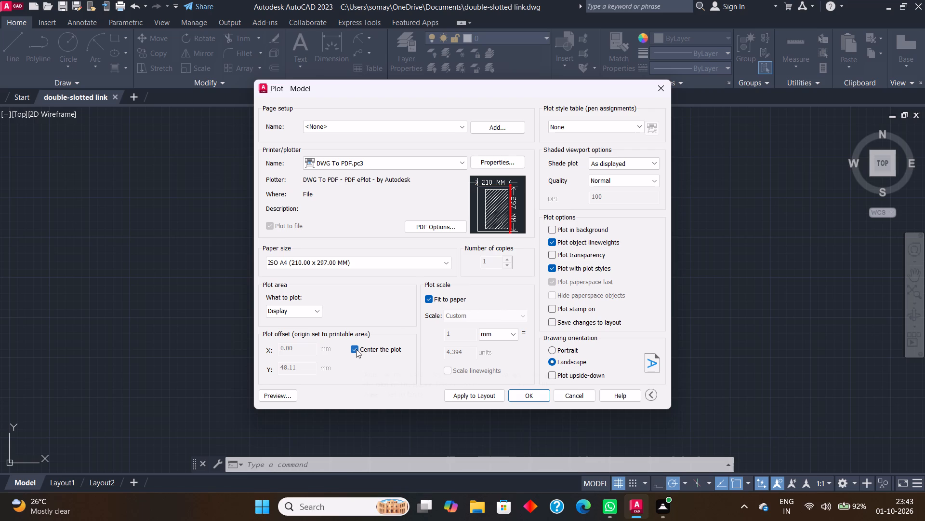
{"action": "left_click", "coordinate": [392, 263]}
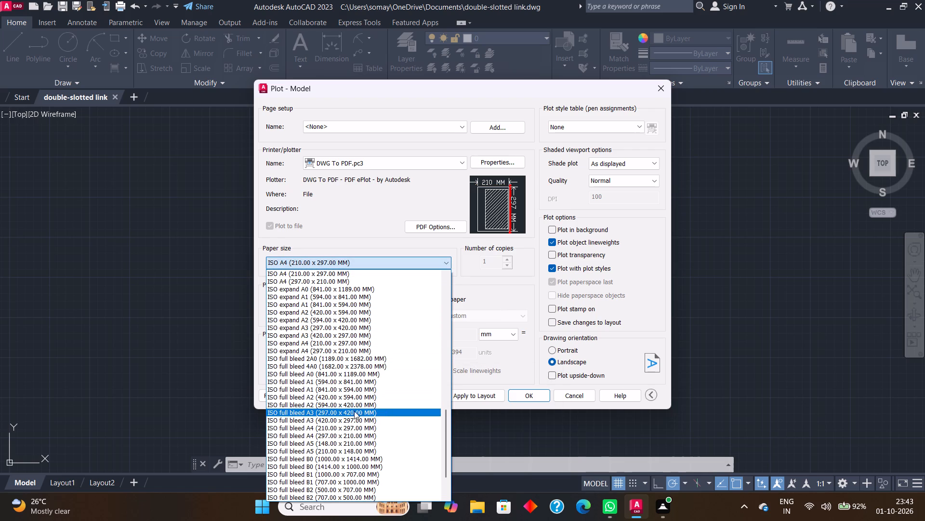
{"action": "left_click", "coordinate": [351, 433]}
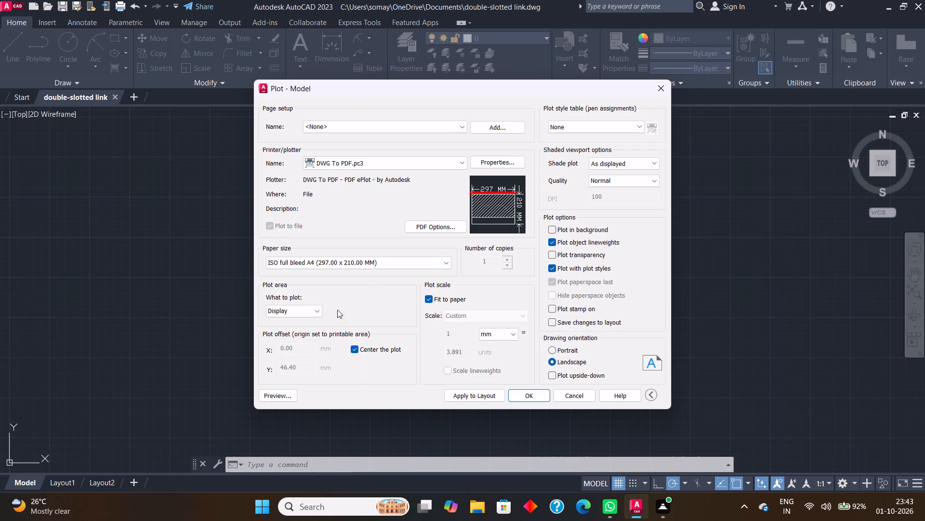
Set the plot area to a window enclosing the whole link and its radius dimensions.
{"action": "left_click", "coordinate": [311, 311]}
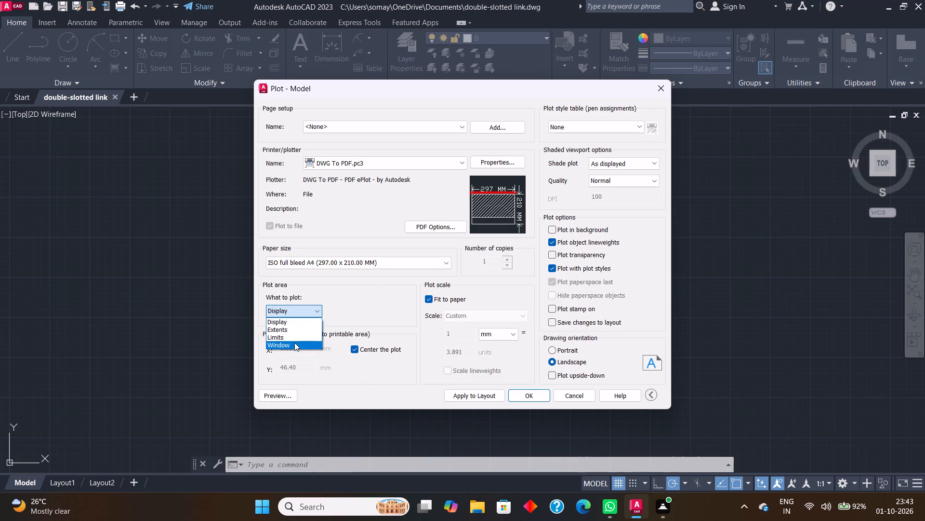
{"action": "left_click", "coordinate": [294, 343]}
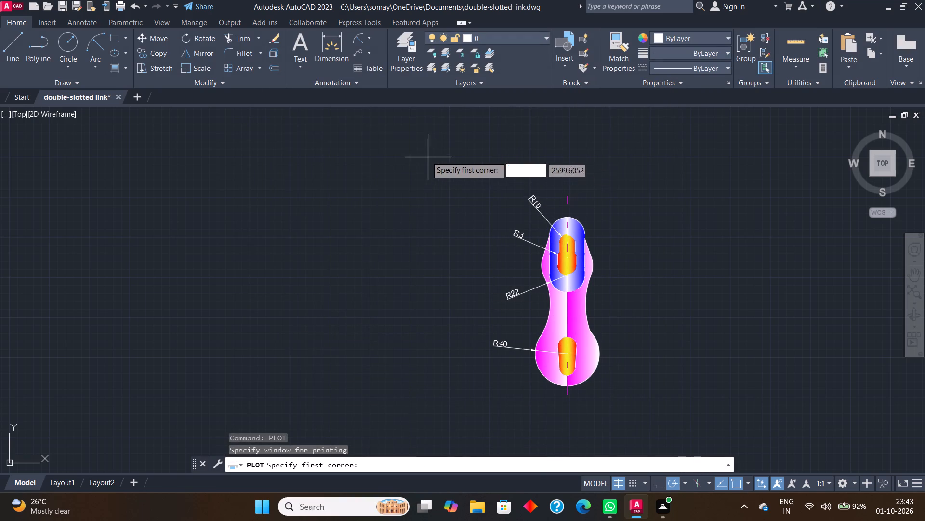
{"action": "left_click_drag", "start_coordinate": [418, 153], "coordinate": [697, 425]}
{"action": "left_click", "coordinate": [698, 418]}
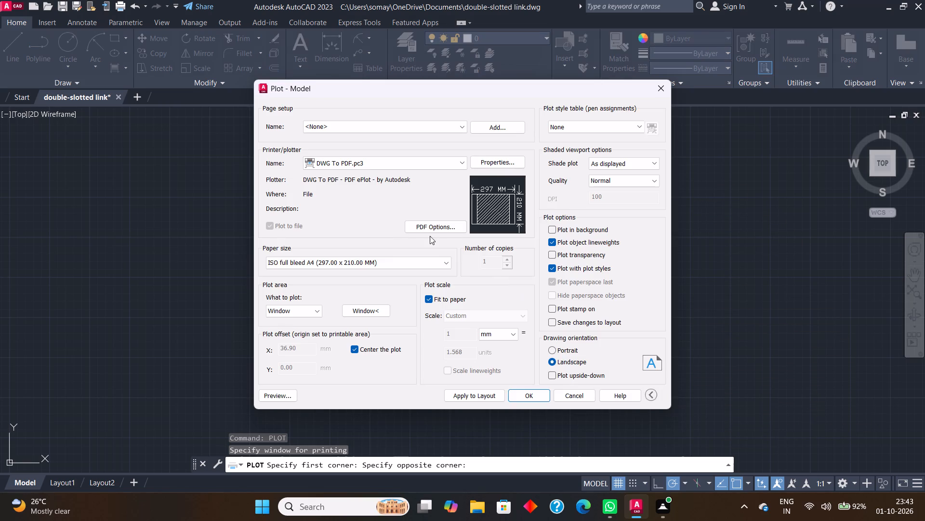
{"action": "scroll", "coordinate": [354, 209], "scroll_direction": "down", "scroll_amount": 1}
Plot the drawing to double-slotted link-Model.pdf in the Documents folder, and close the PDF once it opens.
{"action": "left_click", "coordinate": [528, 396]}
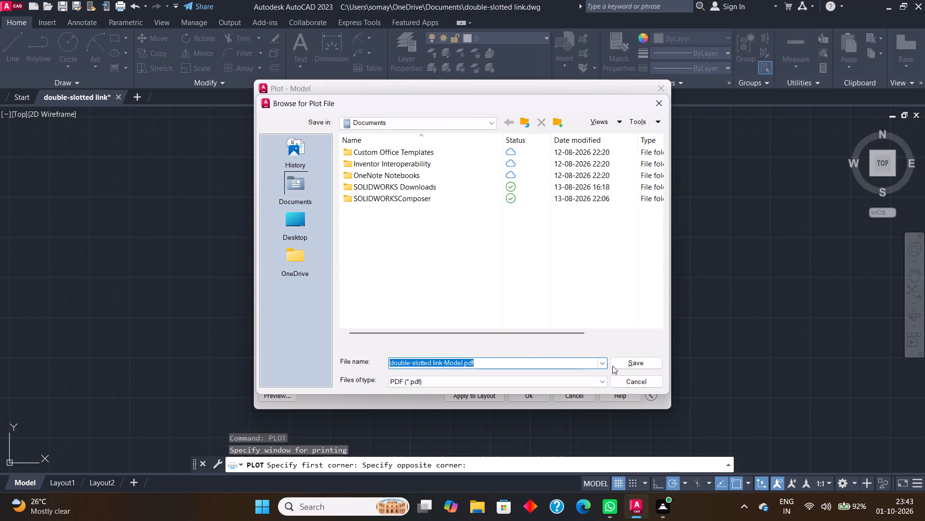
{"action": "left_click", "coordinate": [638, 362]}
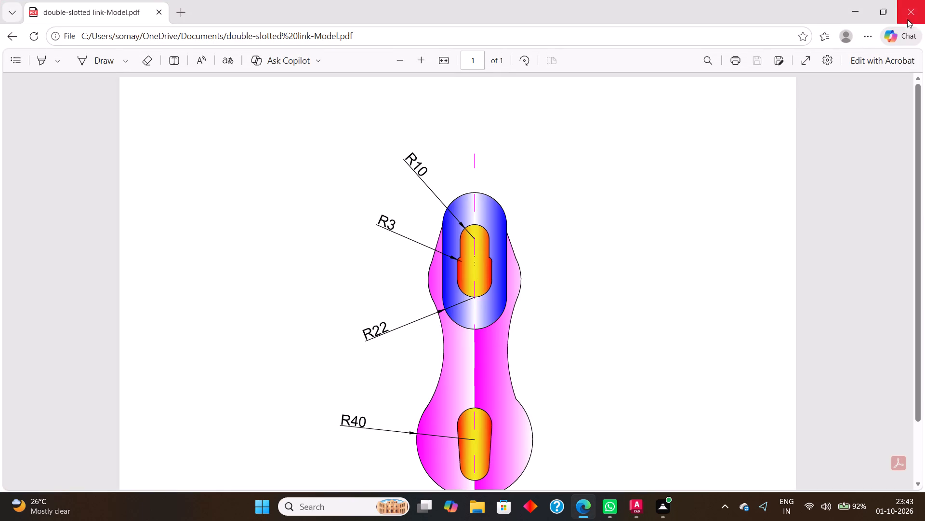
{"action": "left_click", "coordinate": [909, 16]}
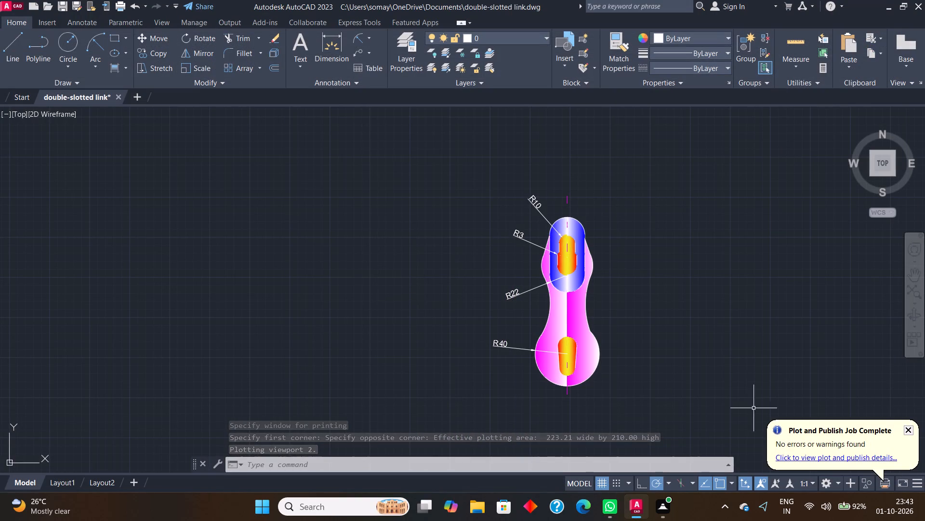